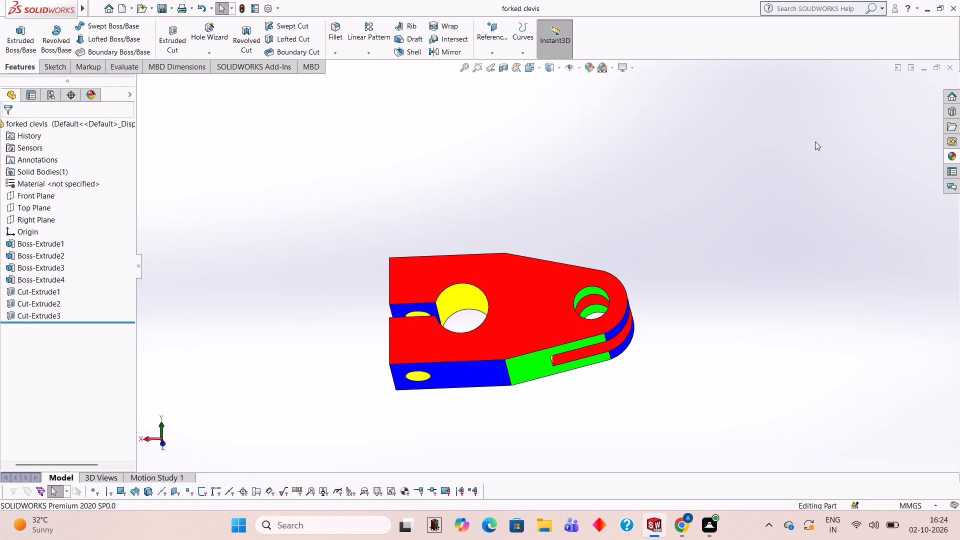
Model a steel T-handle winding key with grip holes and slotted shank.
Close the forked clevis document and create a new part.
left_click(954, 63)
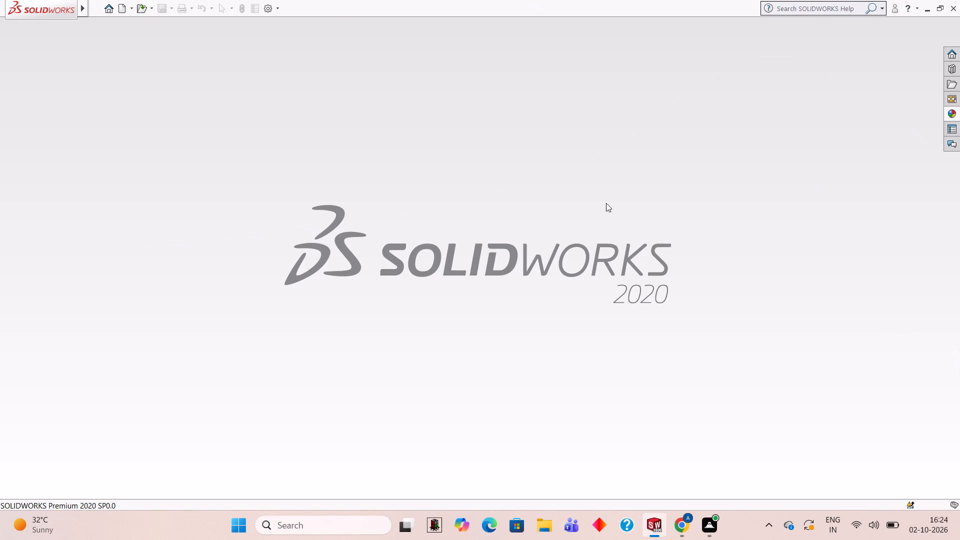
left_click(125, 12)
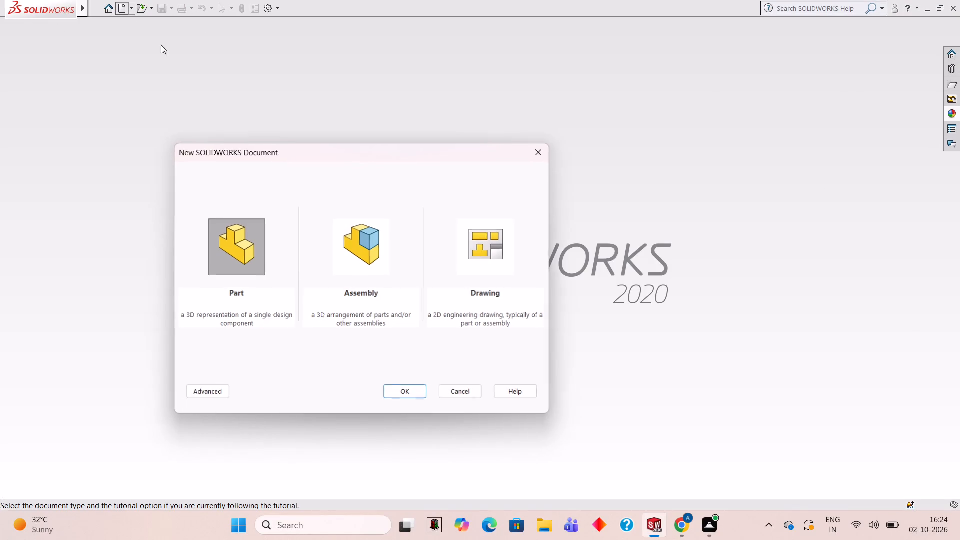
left_click(413, 386)
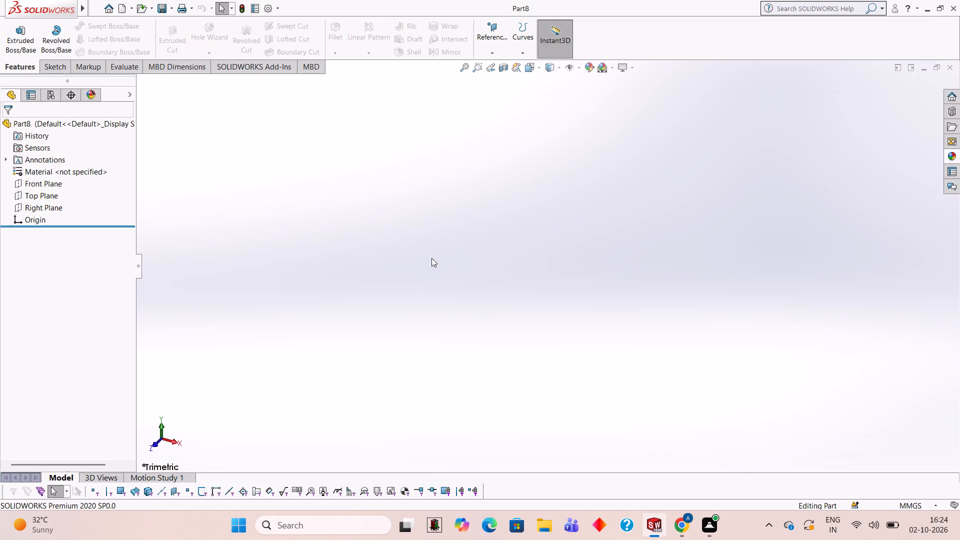
On the Front Plane, sketch a 50 mm horizontal line starting at the origin.
left_click(56, 180)
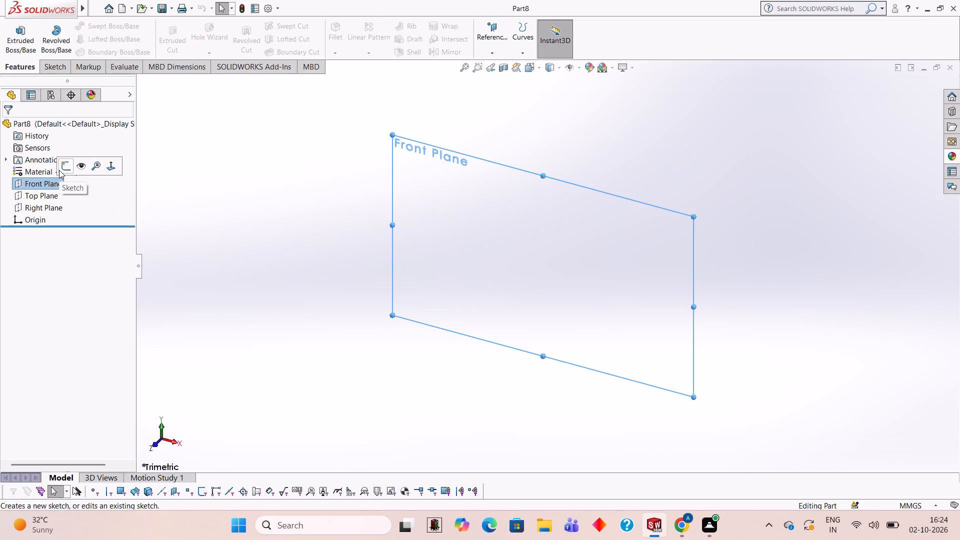
left_click(59, 170)
left_click(497, 243)
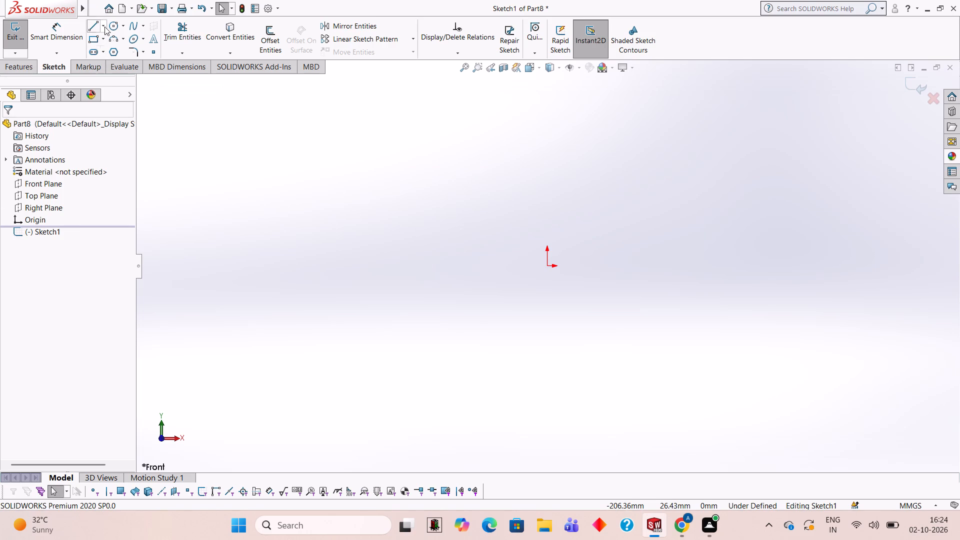
left_click(89, 30)
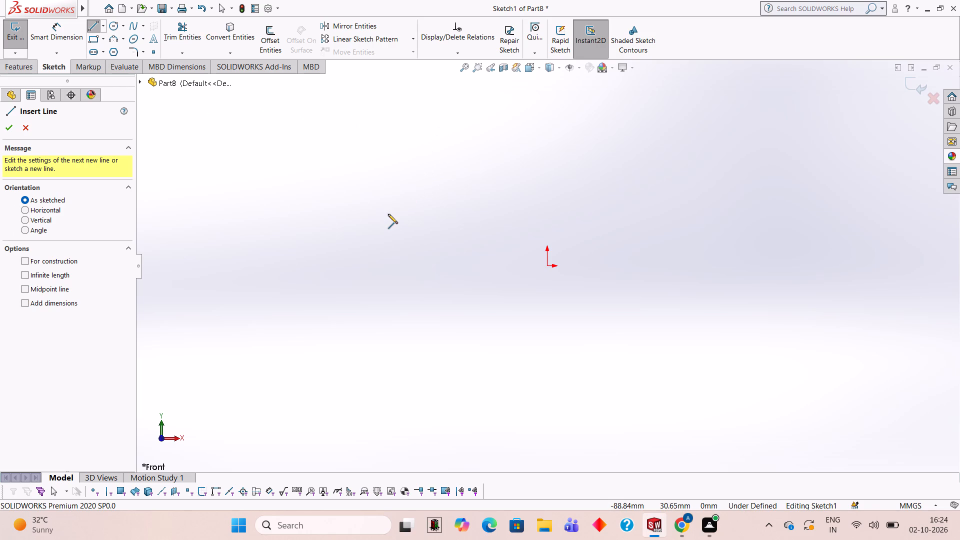
left_click(546, 266)
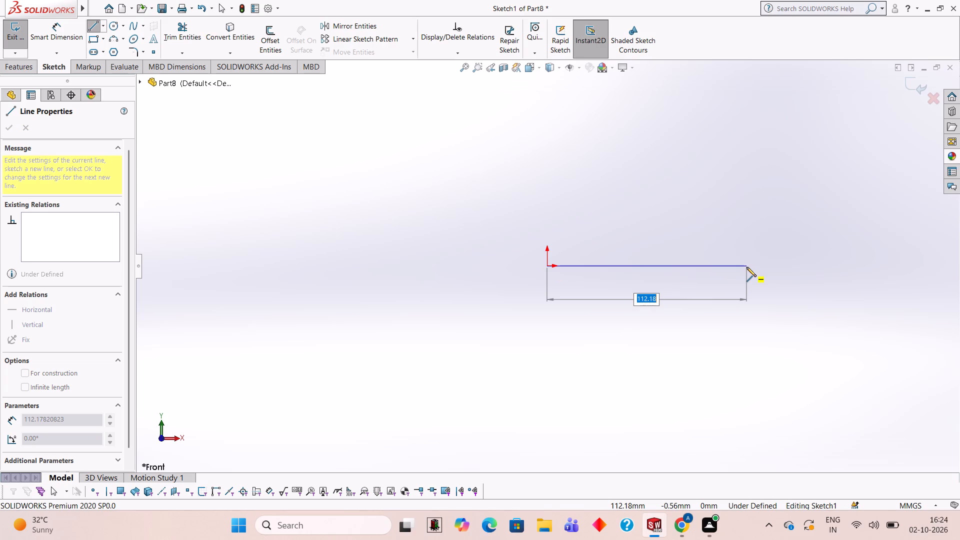
type("50")
key("Return")
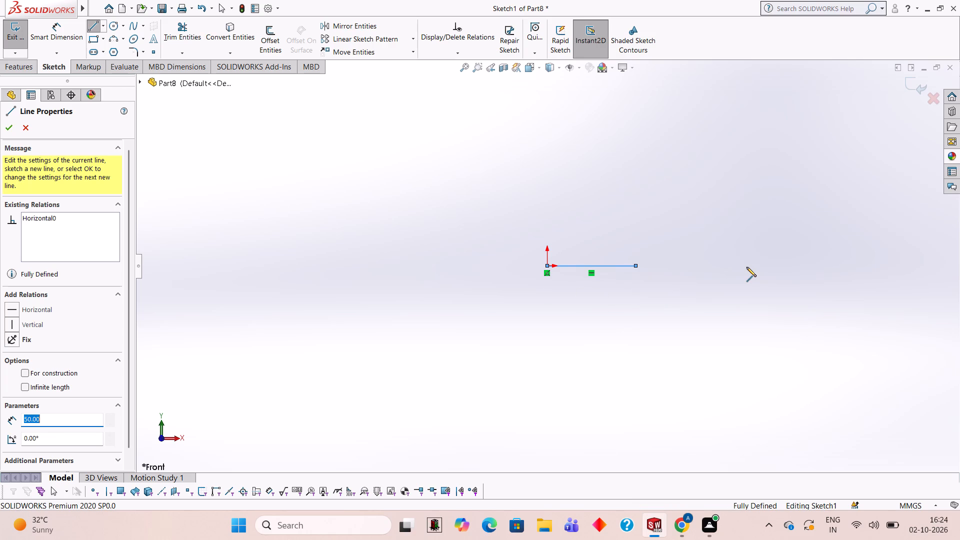
scroll(628, 229, "down", 2)
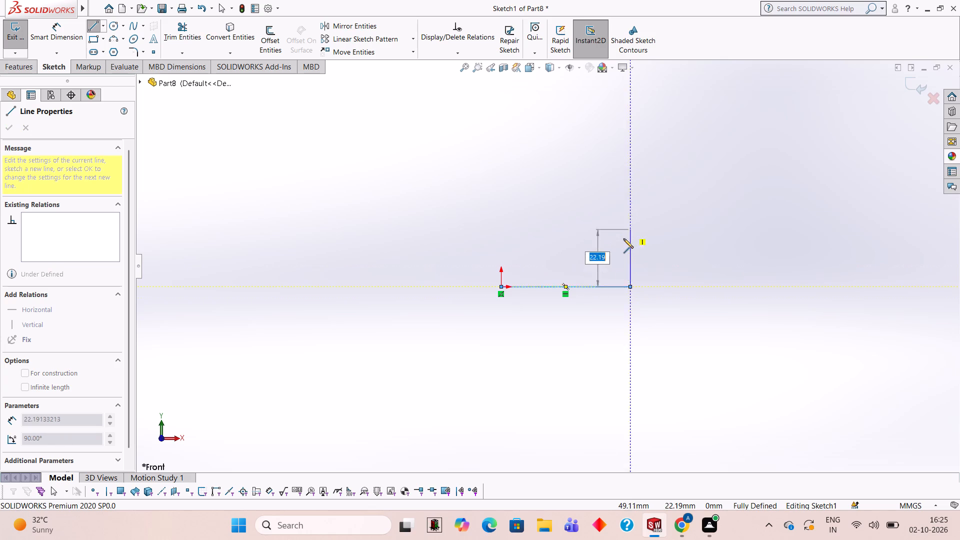
scroll(623, 238, "down", 1)
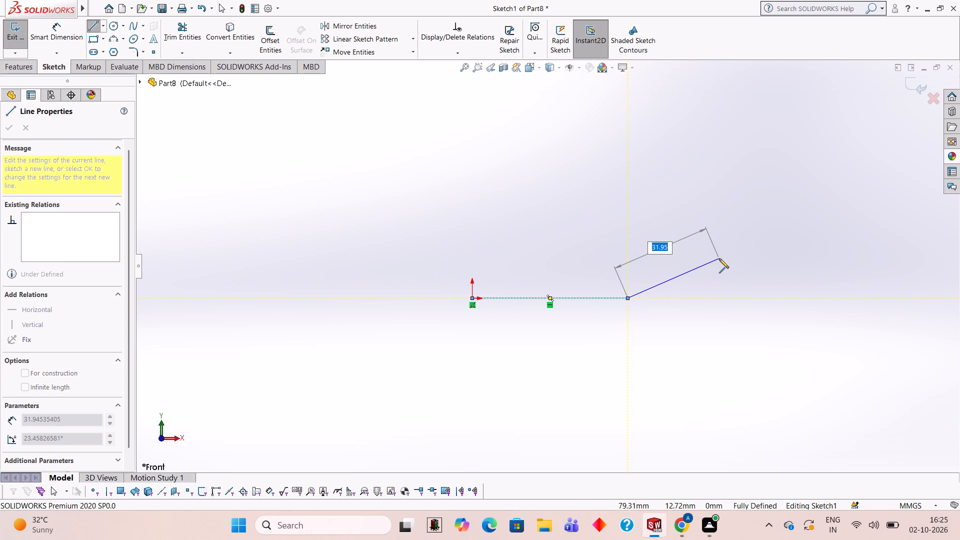
key("Escape")
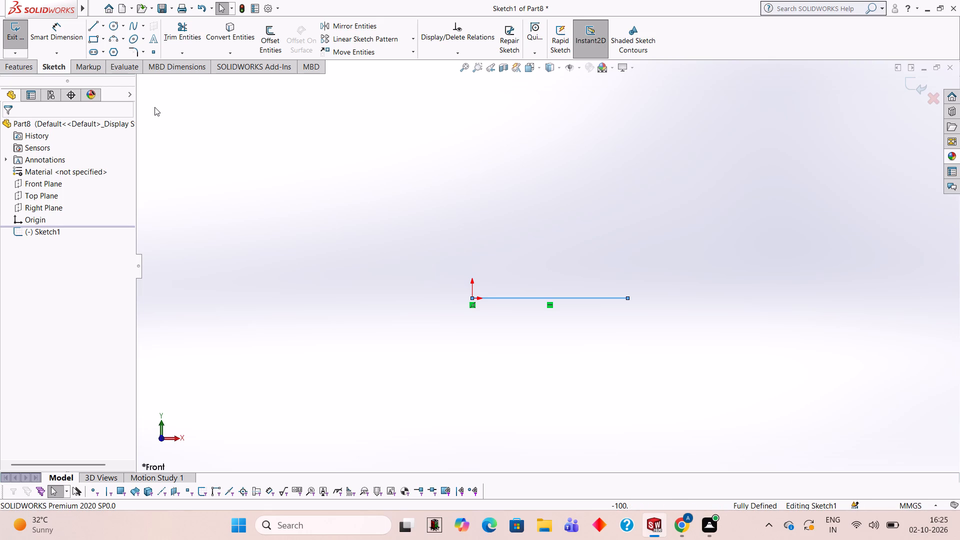
Draw two 35 mm diameter circles, one centred on each end of the 50 mm line.
left_click(116, 23)
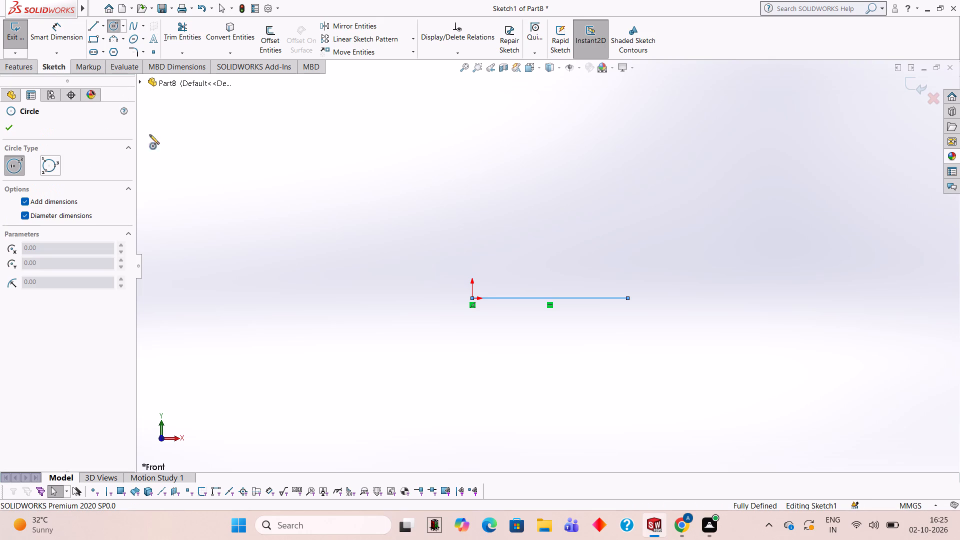
left_click(626, 296)
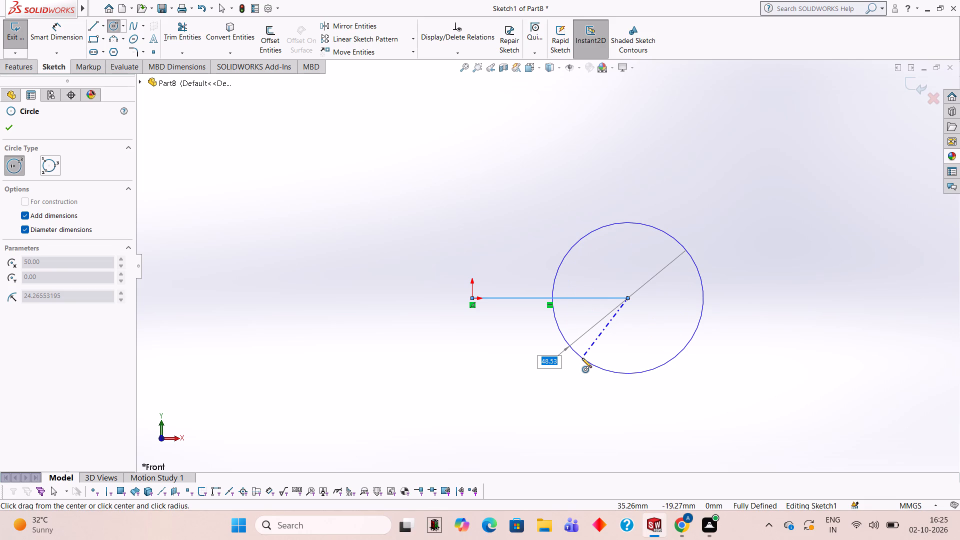
type("35")
key("Return")
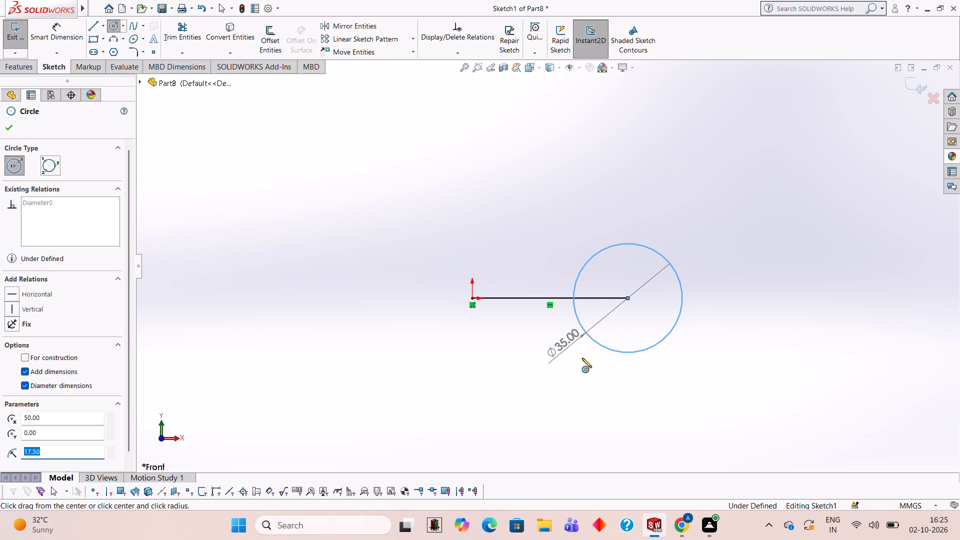
left_click(471, 297)
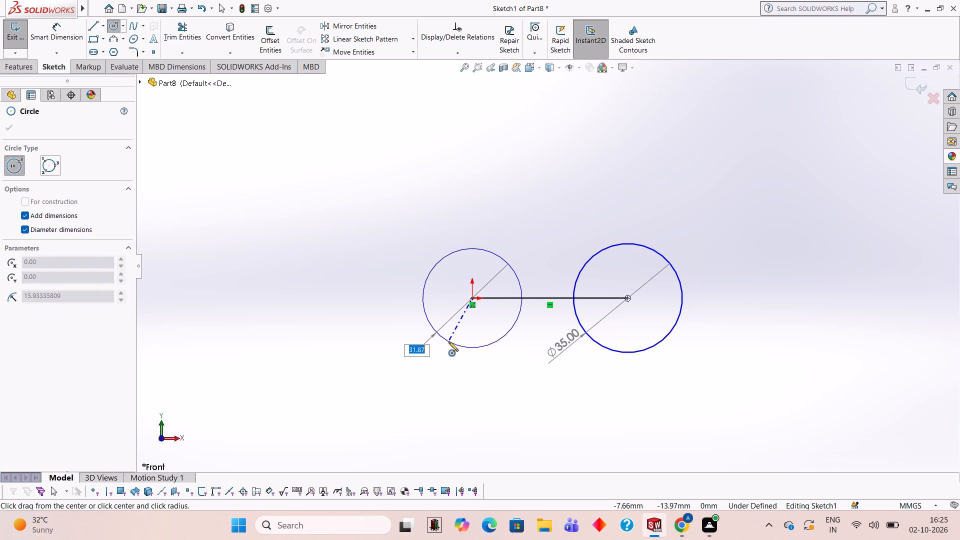
type("35")
key("Return")
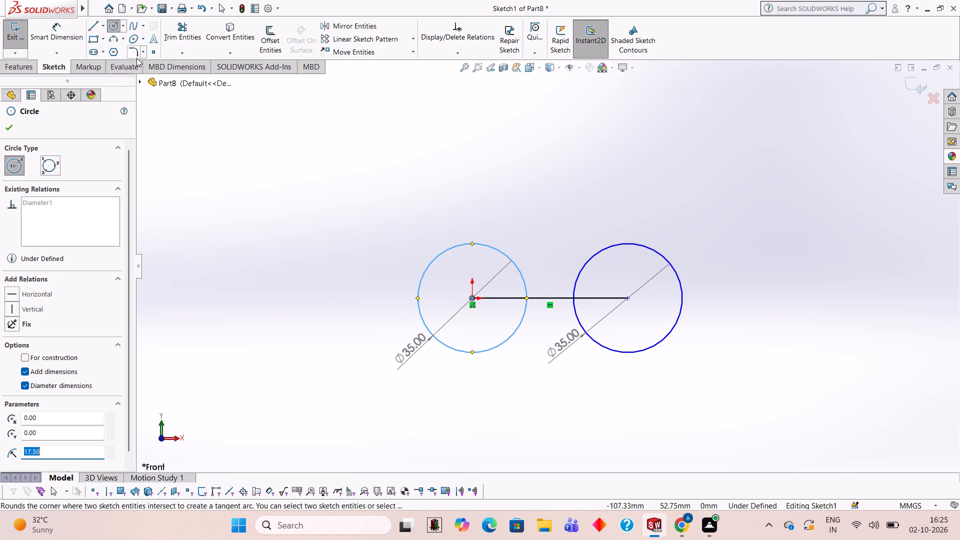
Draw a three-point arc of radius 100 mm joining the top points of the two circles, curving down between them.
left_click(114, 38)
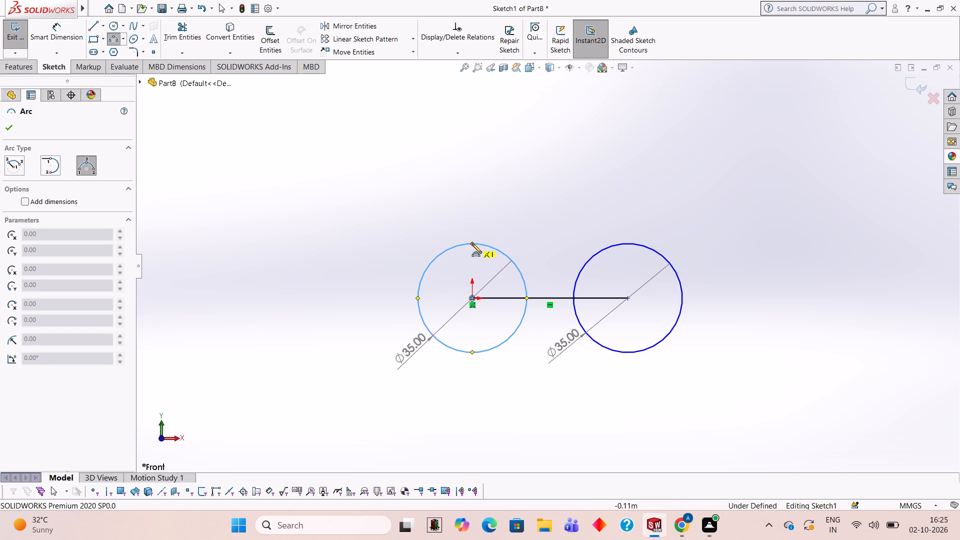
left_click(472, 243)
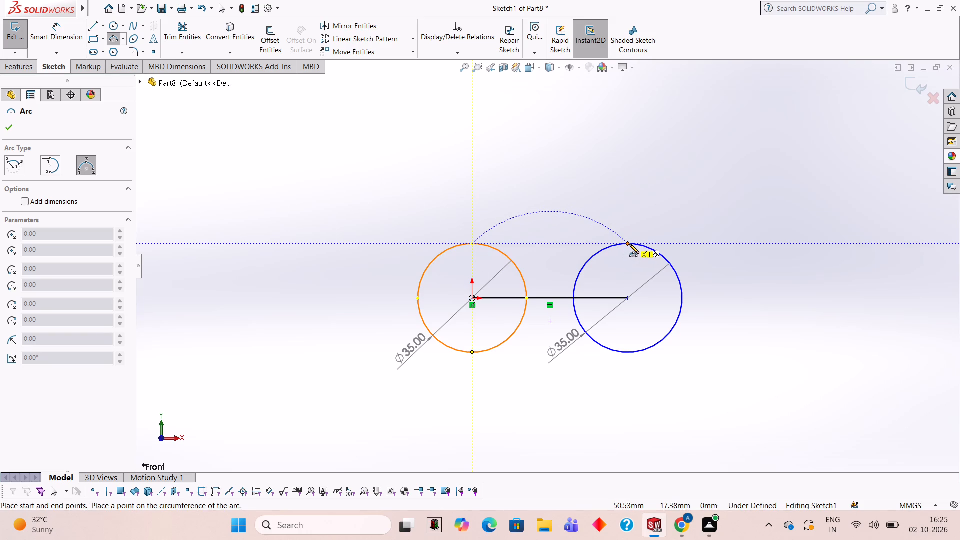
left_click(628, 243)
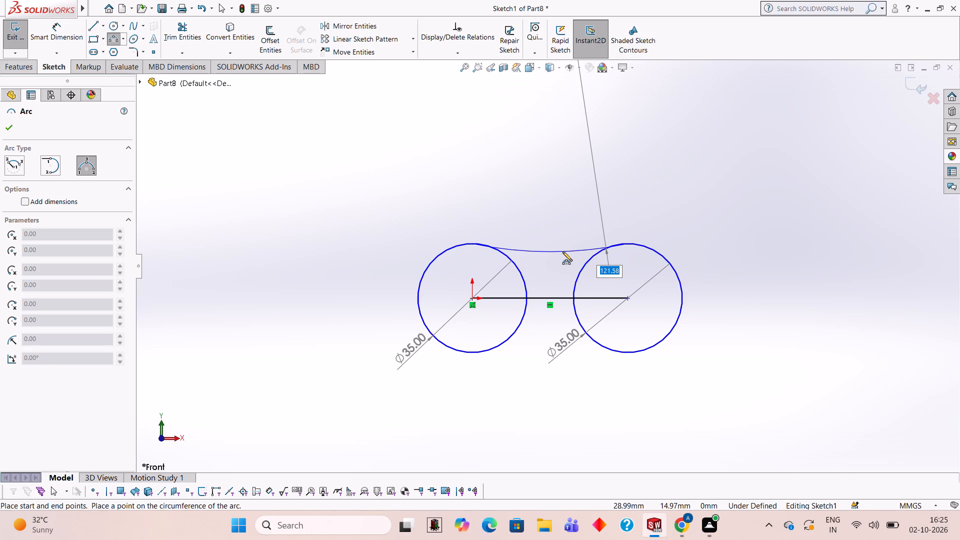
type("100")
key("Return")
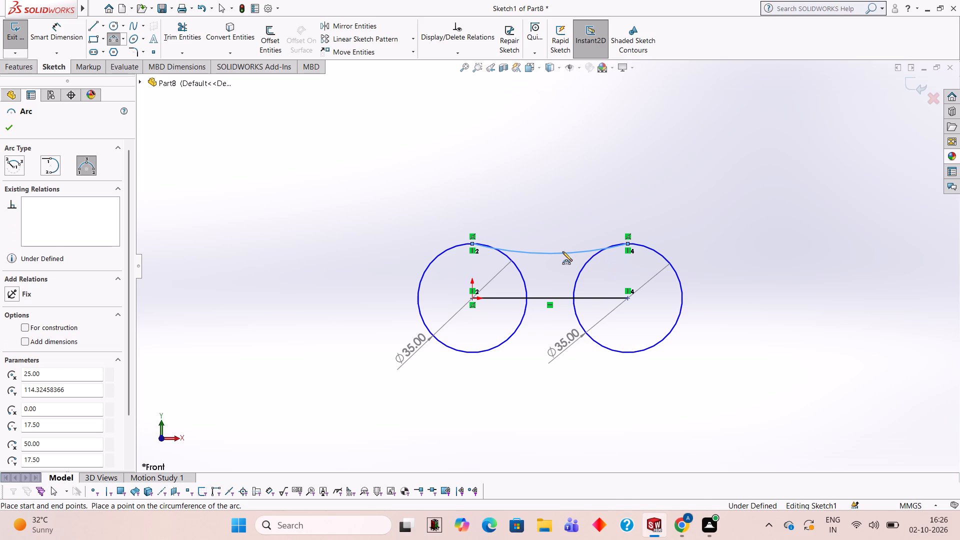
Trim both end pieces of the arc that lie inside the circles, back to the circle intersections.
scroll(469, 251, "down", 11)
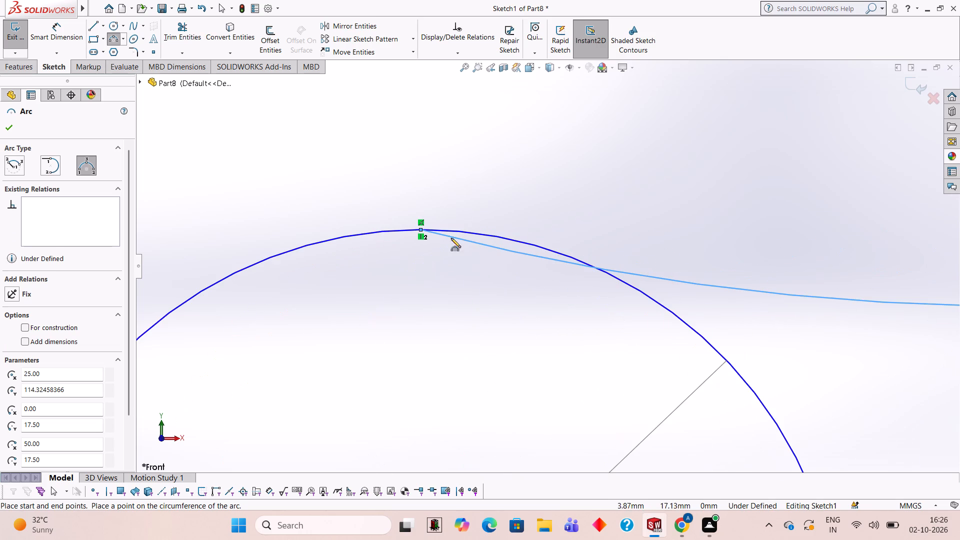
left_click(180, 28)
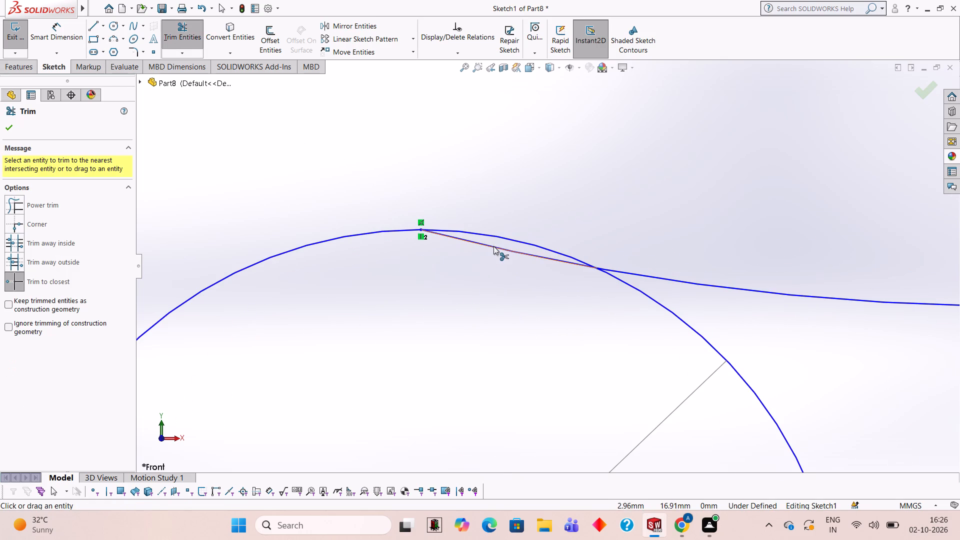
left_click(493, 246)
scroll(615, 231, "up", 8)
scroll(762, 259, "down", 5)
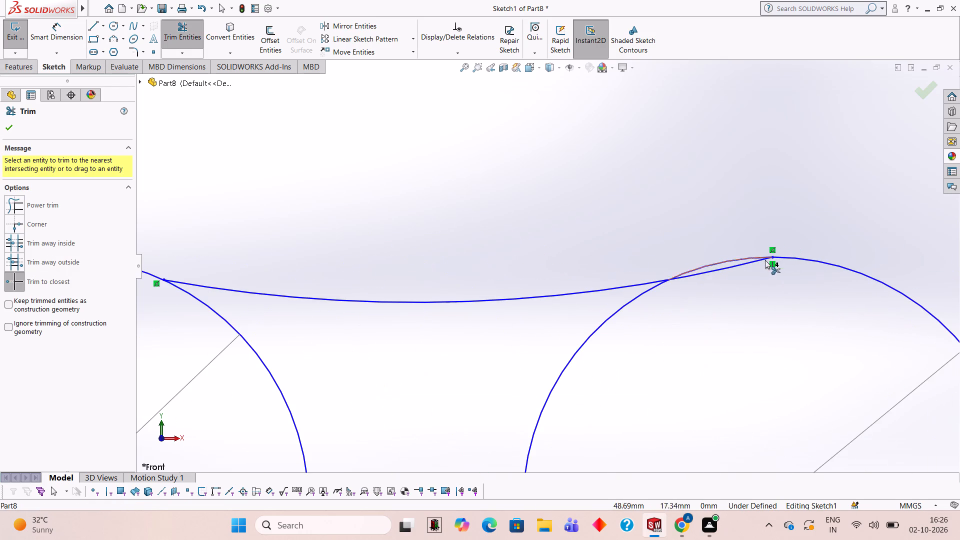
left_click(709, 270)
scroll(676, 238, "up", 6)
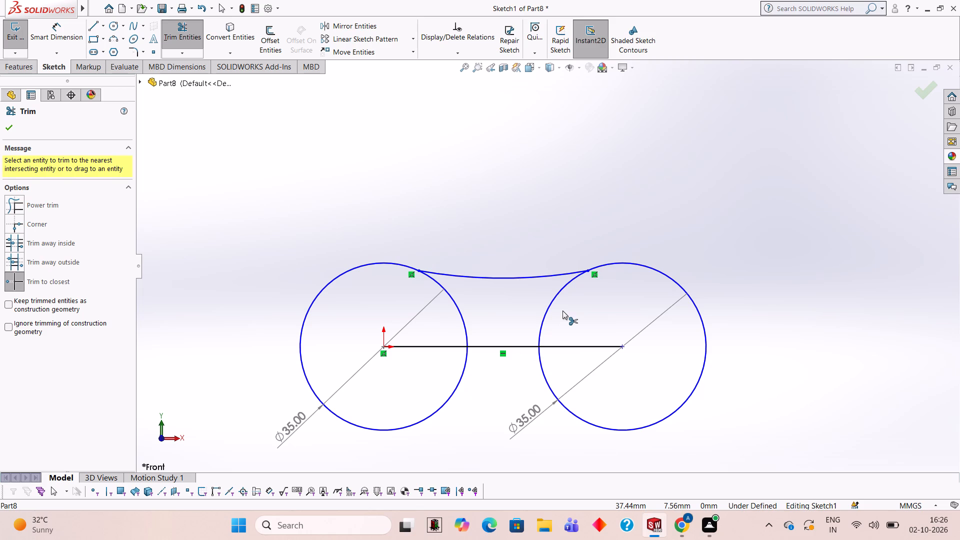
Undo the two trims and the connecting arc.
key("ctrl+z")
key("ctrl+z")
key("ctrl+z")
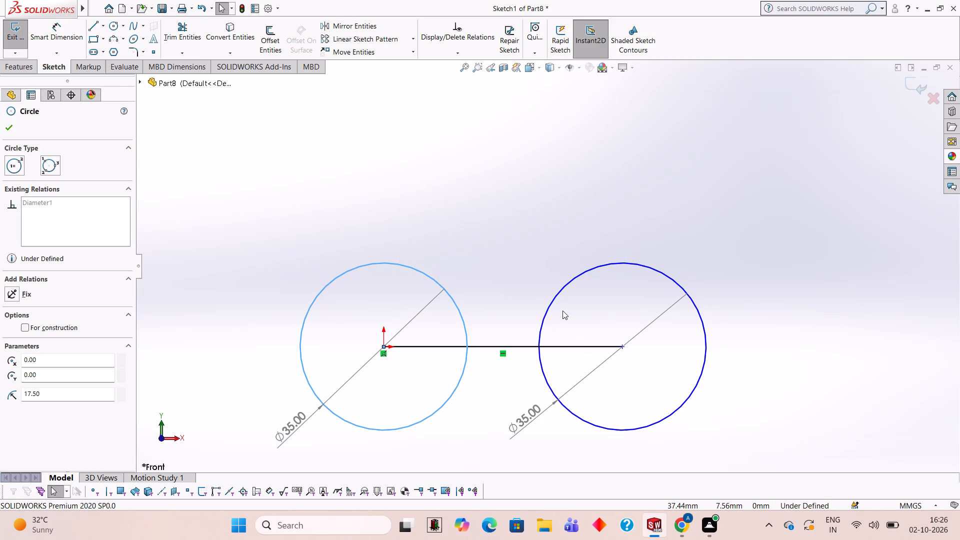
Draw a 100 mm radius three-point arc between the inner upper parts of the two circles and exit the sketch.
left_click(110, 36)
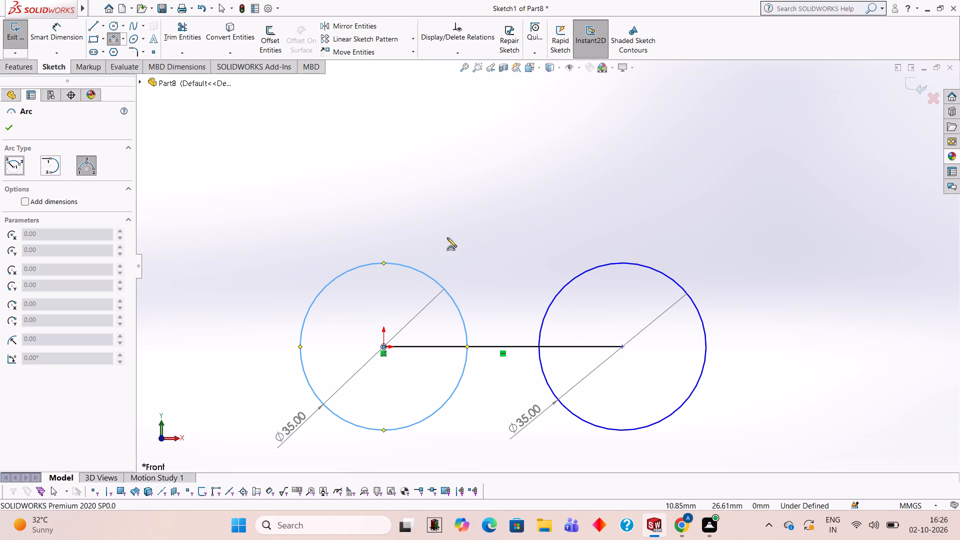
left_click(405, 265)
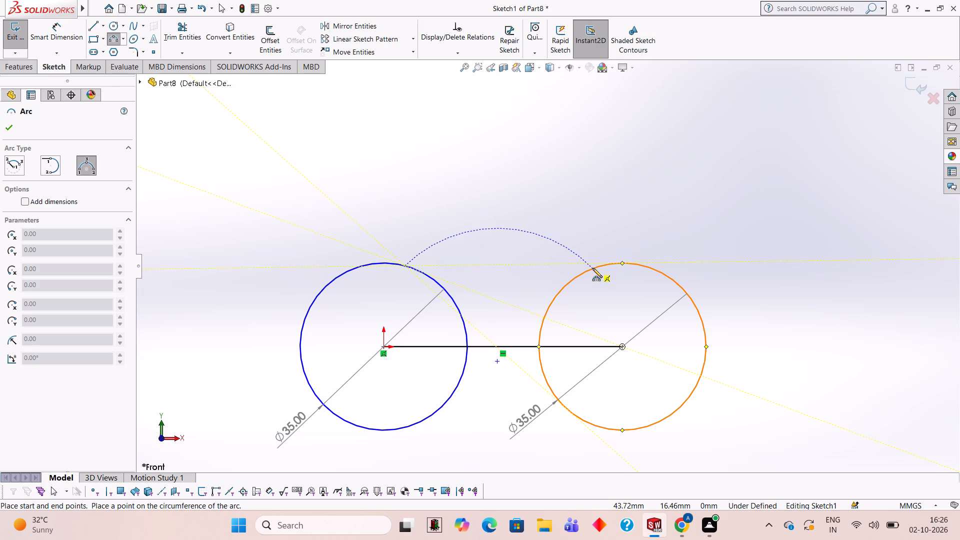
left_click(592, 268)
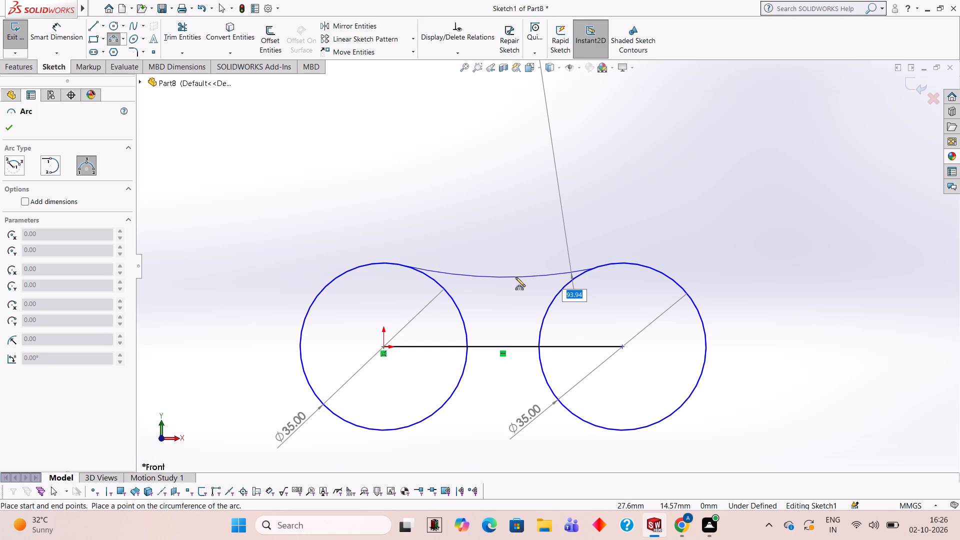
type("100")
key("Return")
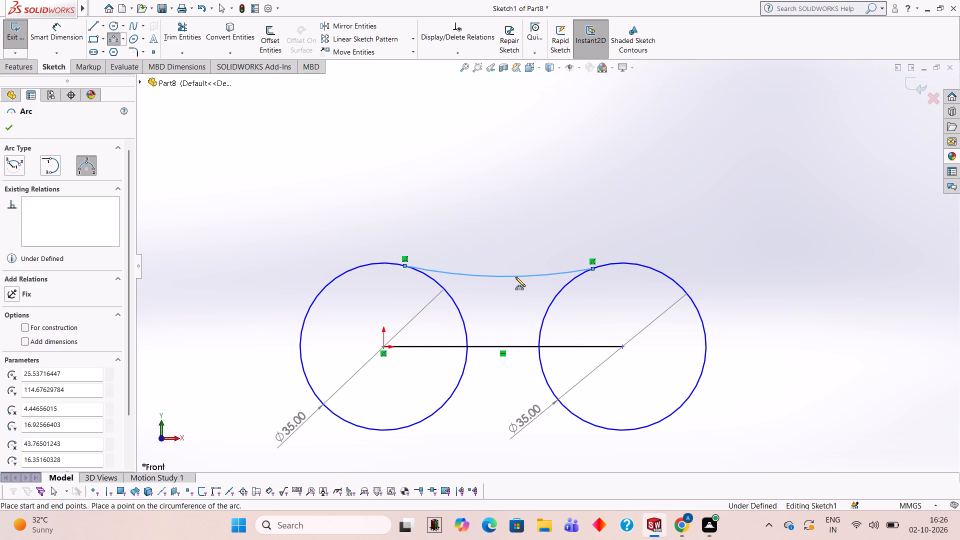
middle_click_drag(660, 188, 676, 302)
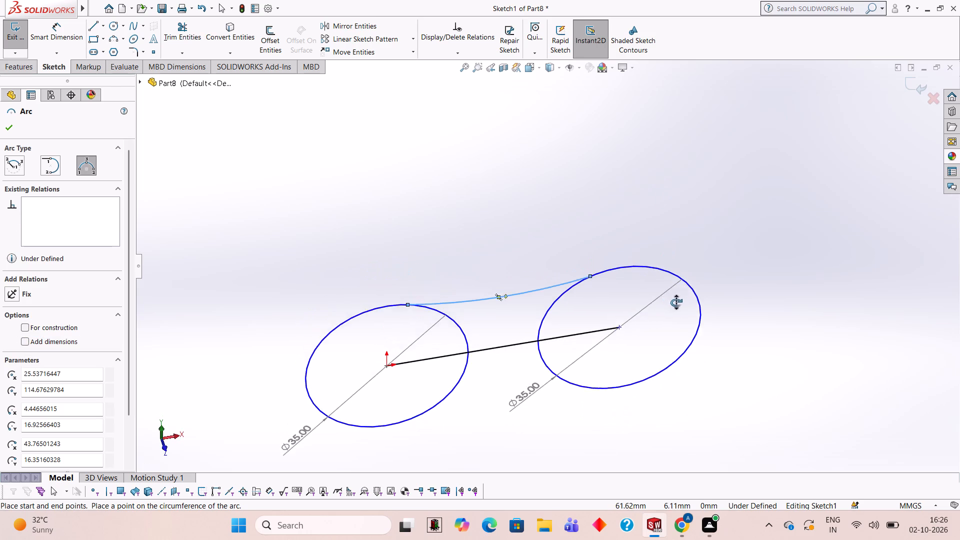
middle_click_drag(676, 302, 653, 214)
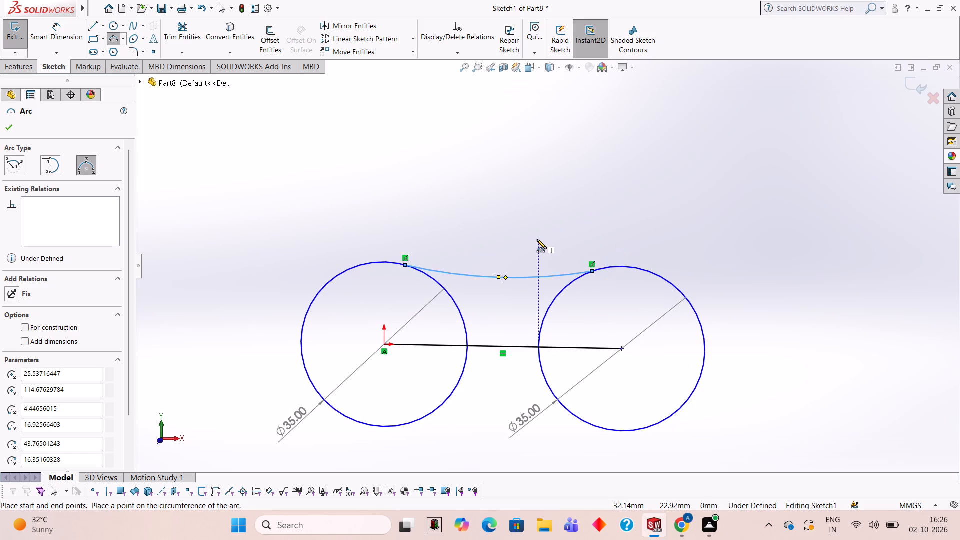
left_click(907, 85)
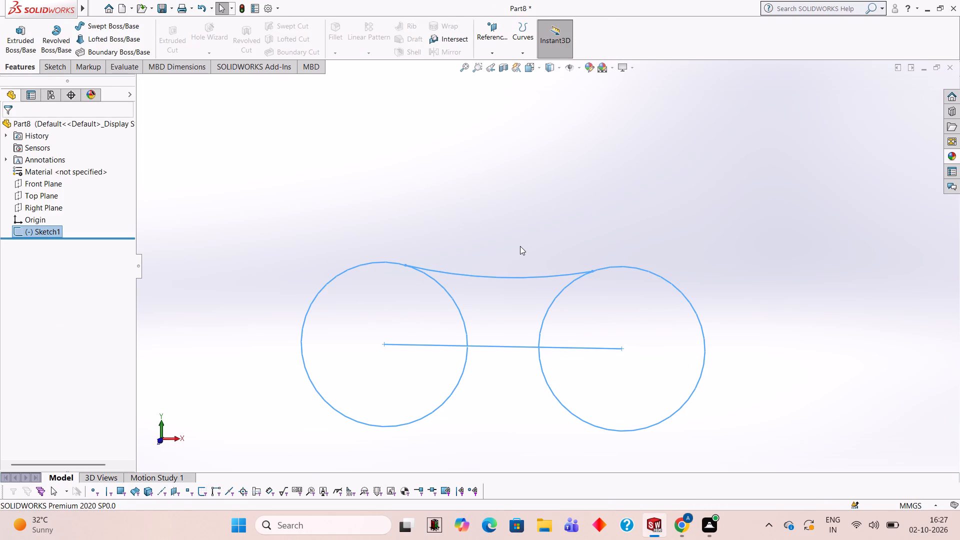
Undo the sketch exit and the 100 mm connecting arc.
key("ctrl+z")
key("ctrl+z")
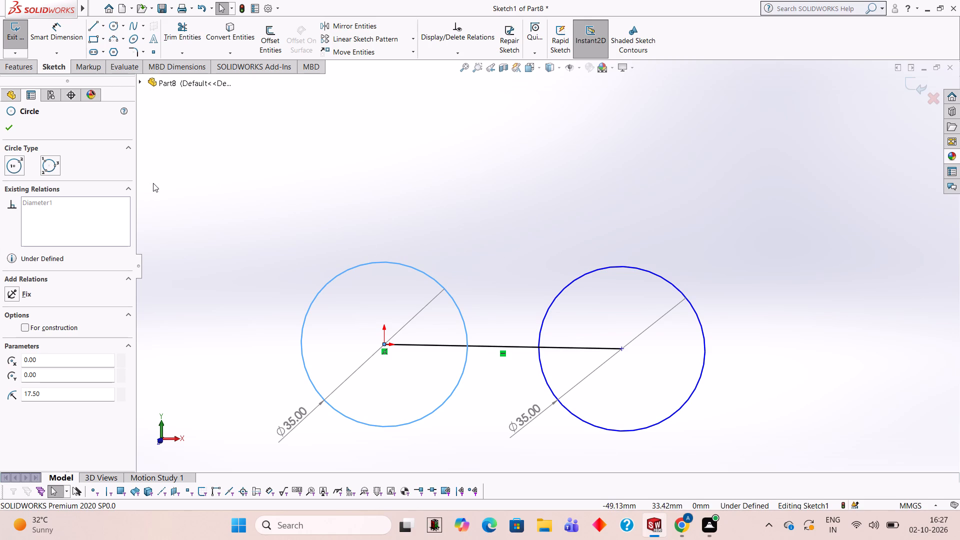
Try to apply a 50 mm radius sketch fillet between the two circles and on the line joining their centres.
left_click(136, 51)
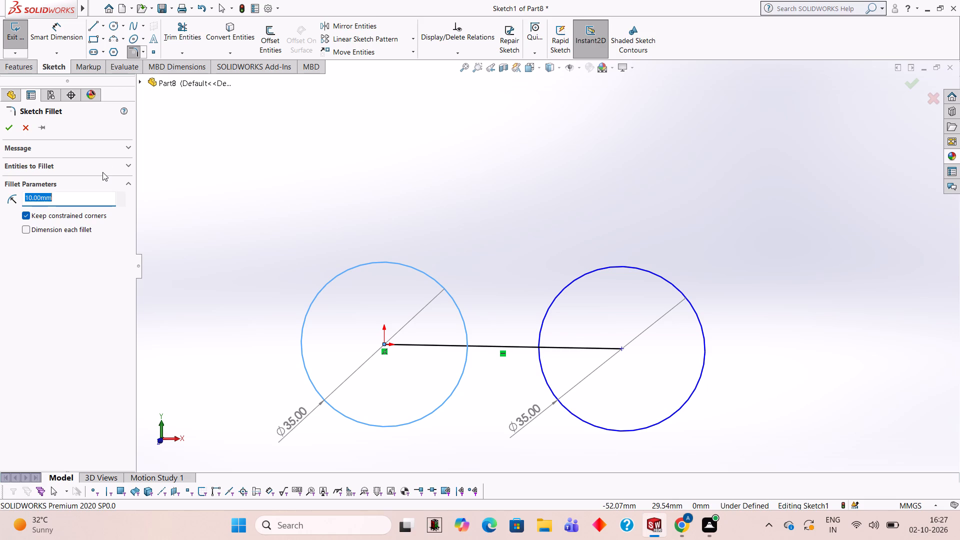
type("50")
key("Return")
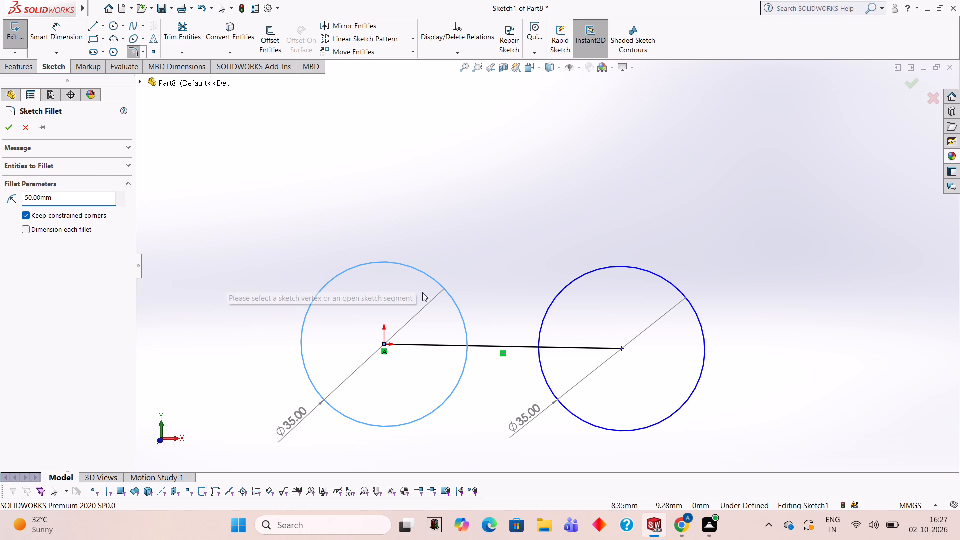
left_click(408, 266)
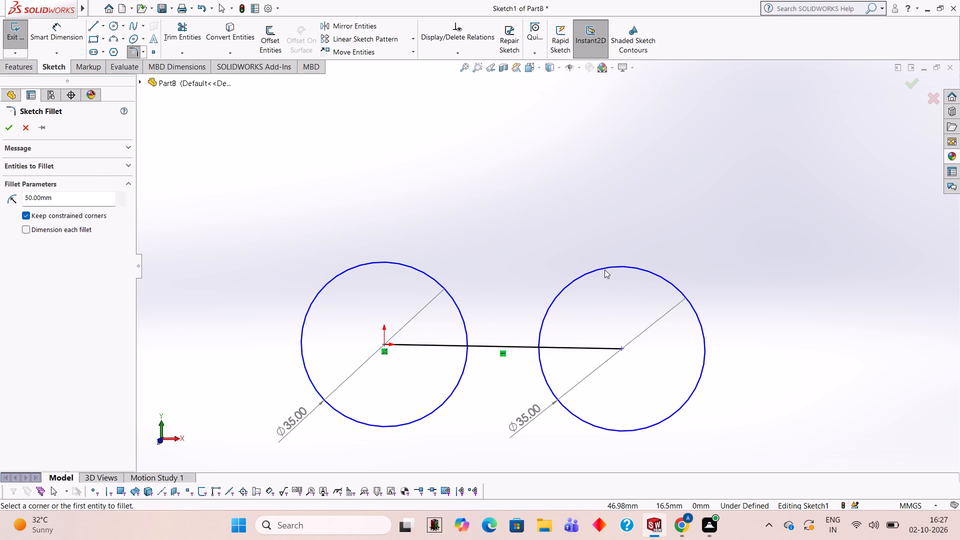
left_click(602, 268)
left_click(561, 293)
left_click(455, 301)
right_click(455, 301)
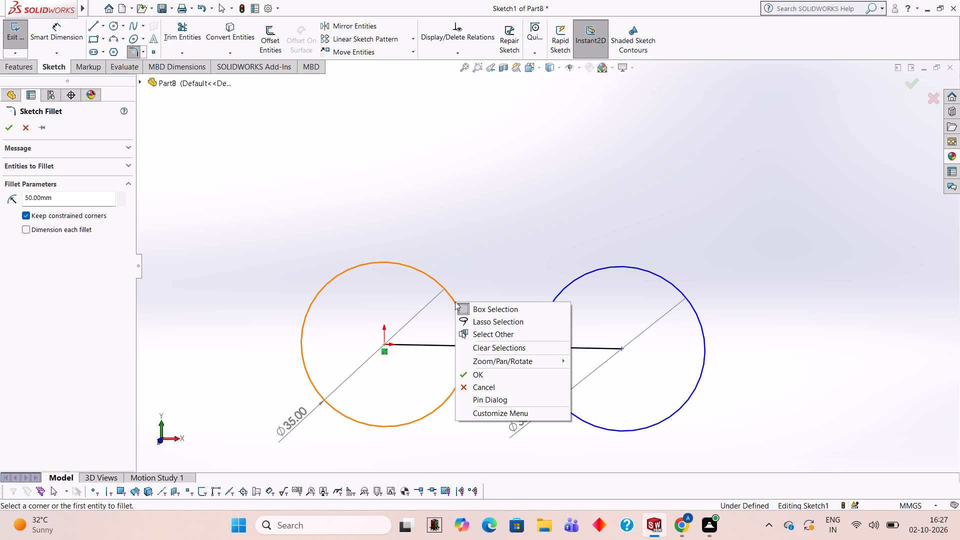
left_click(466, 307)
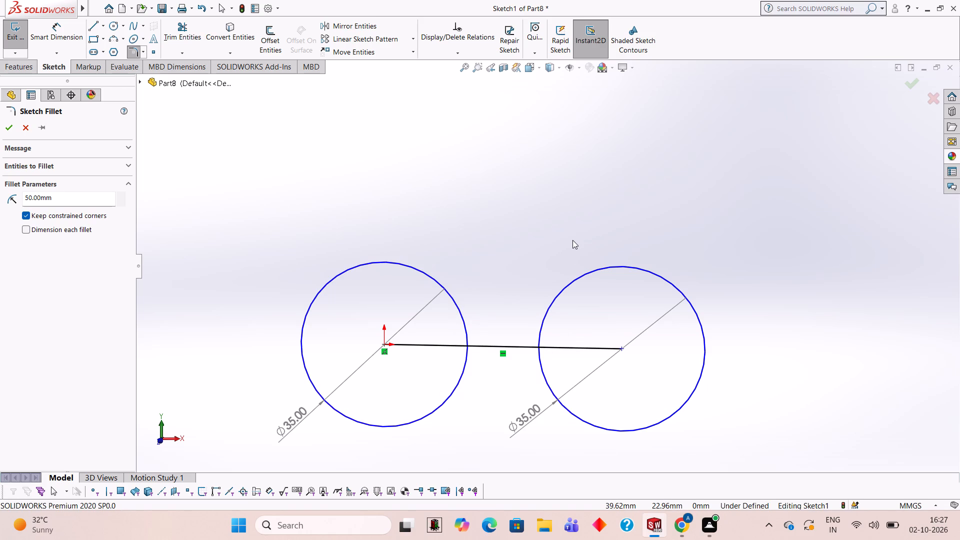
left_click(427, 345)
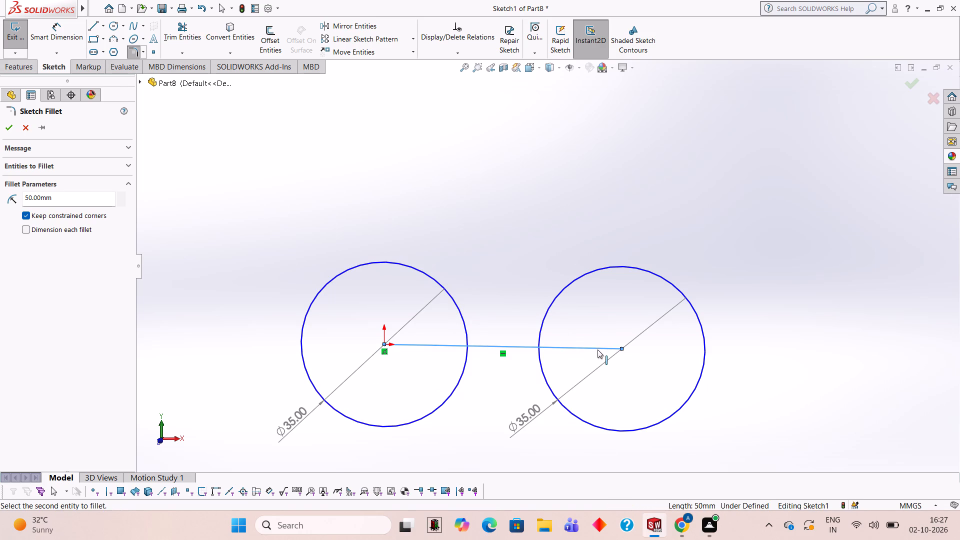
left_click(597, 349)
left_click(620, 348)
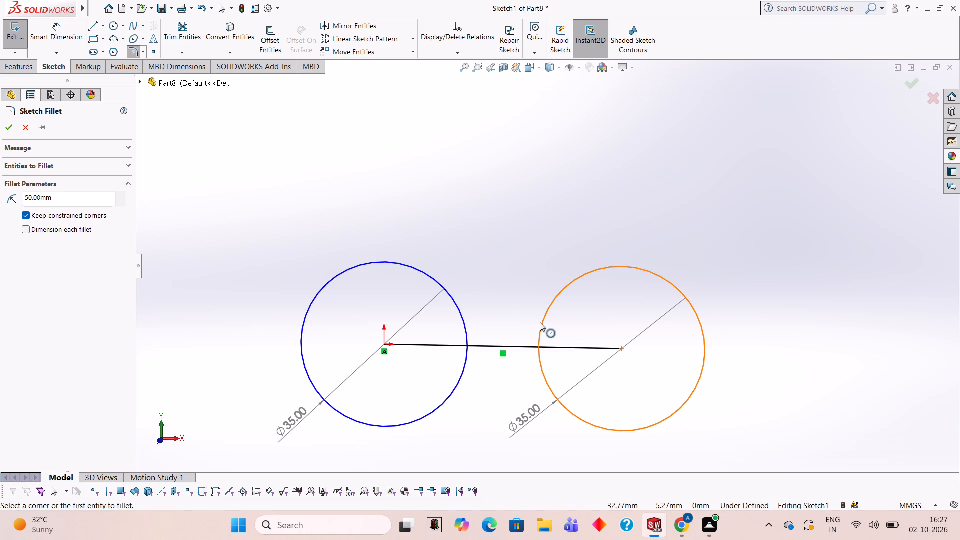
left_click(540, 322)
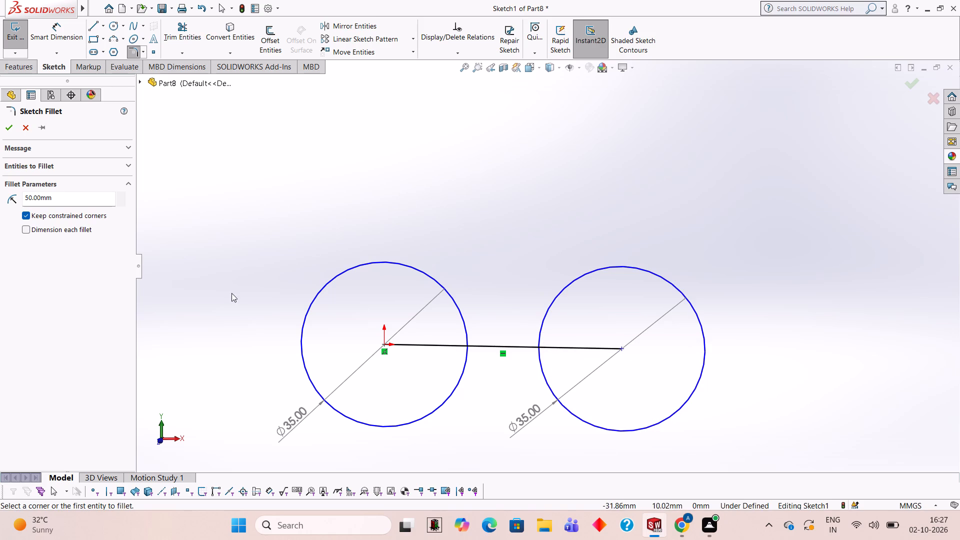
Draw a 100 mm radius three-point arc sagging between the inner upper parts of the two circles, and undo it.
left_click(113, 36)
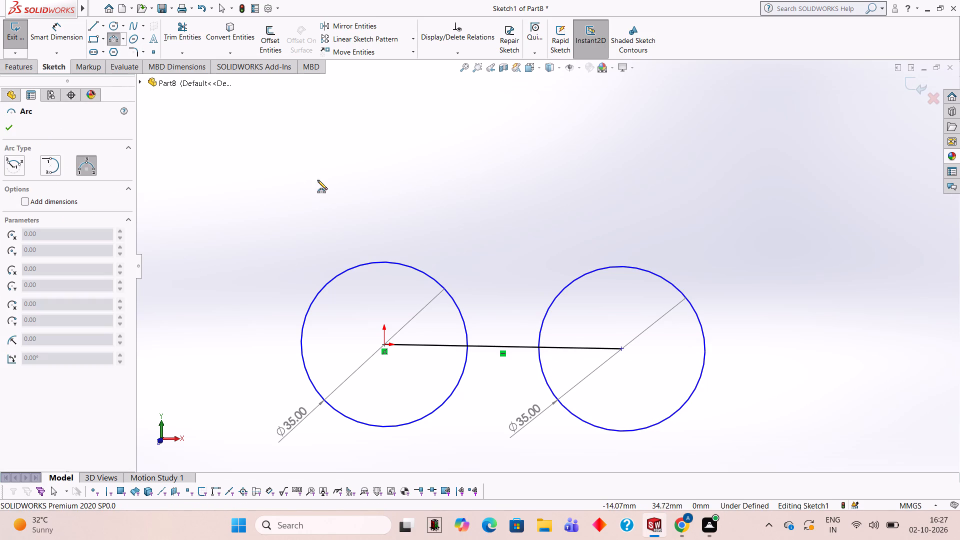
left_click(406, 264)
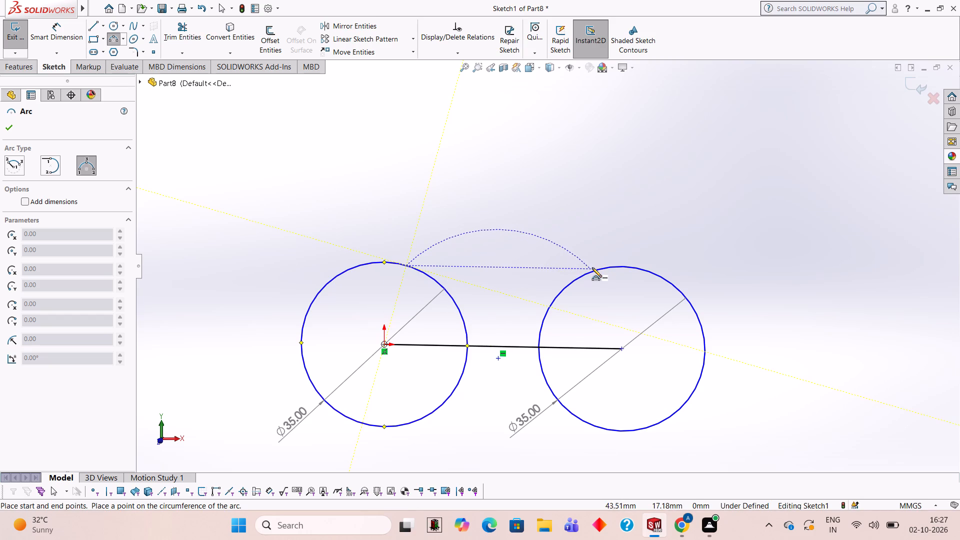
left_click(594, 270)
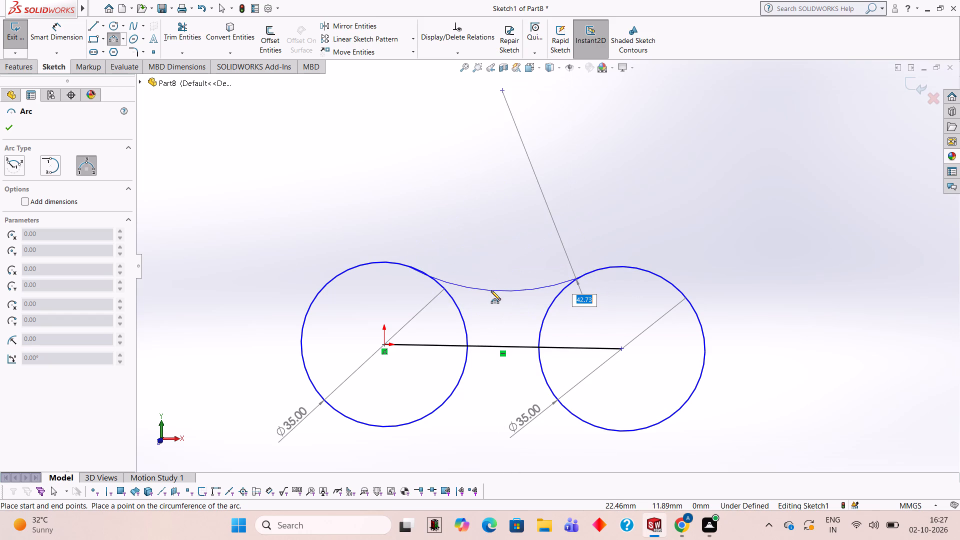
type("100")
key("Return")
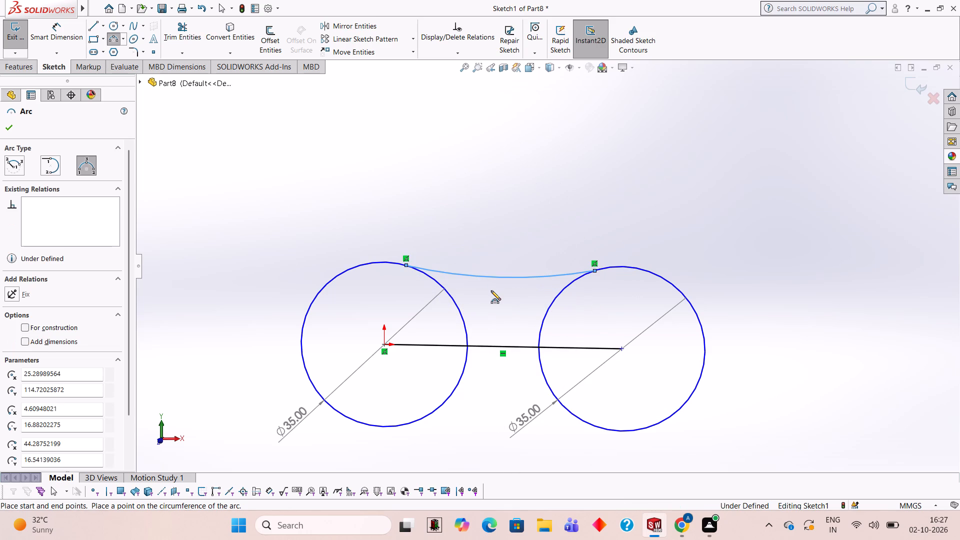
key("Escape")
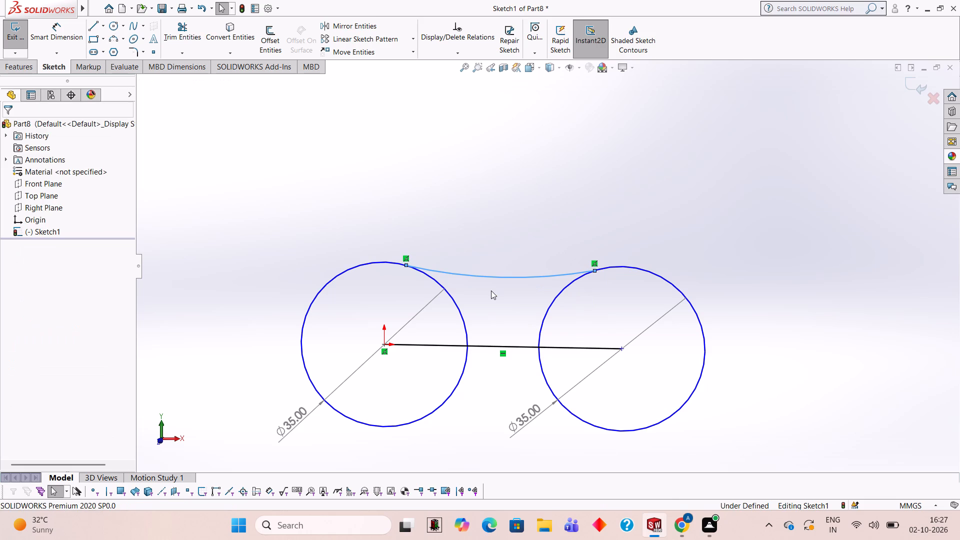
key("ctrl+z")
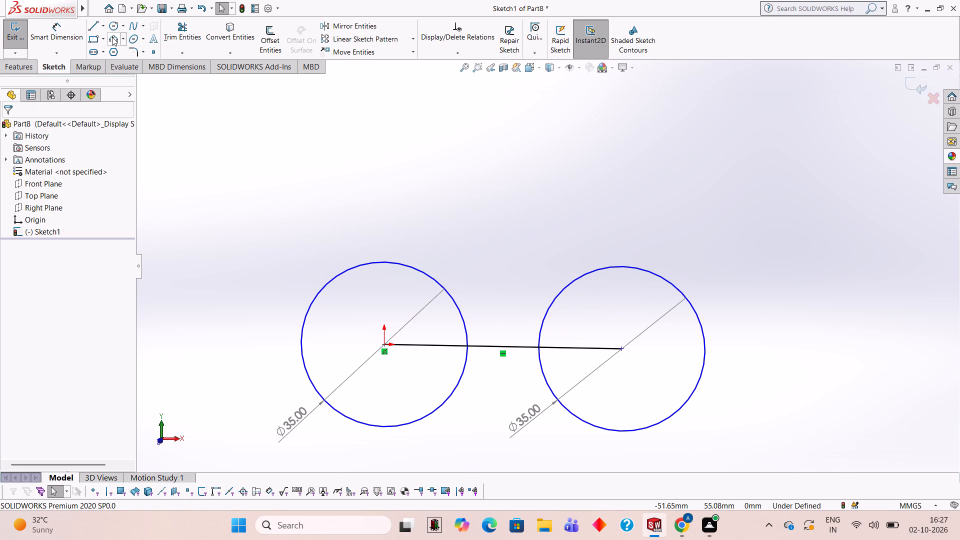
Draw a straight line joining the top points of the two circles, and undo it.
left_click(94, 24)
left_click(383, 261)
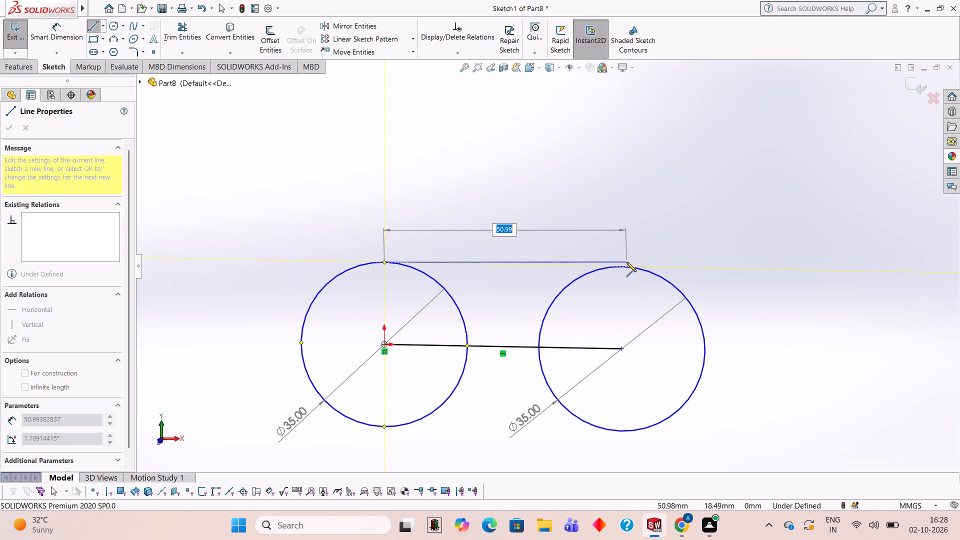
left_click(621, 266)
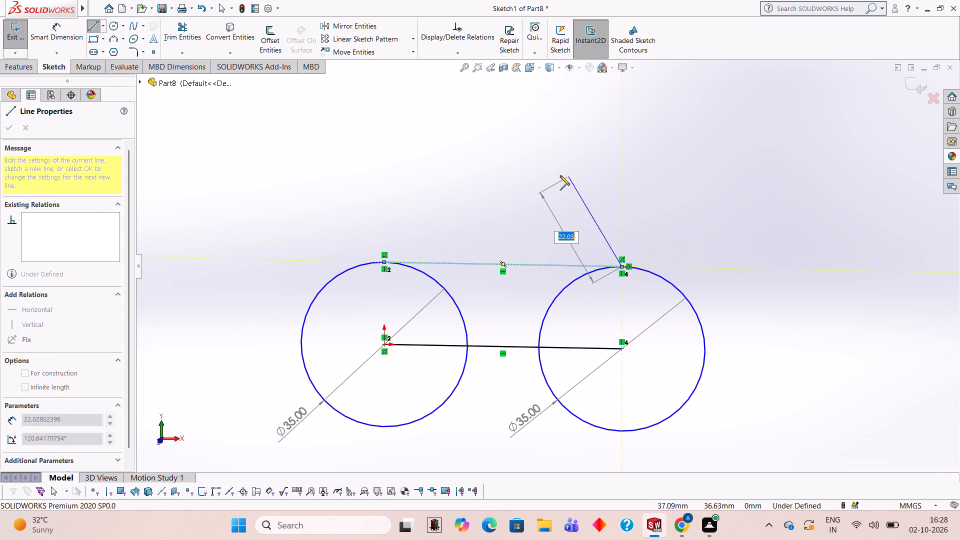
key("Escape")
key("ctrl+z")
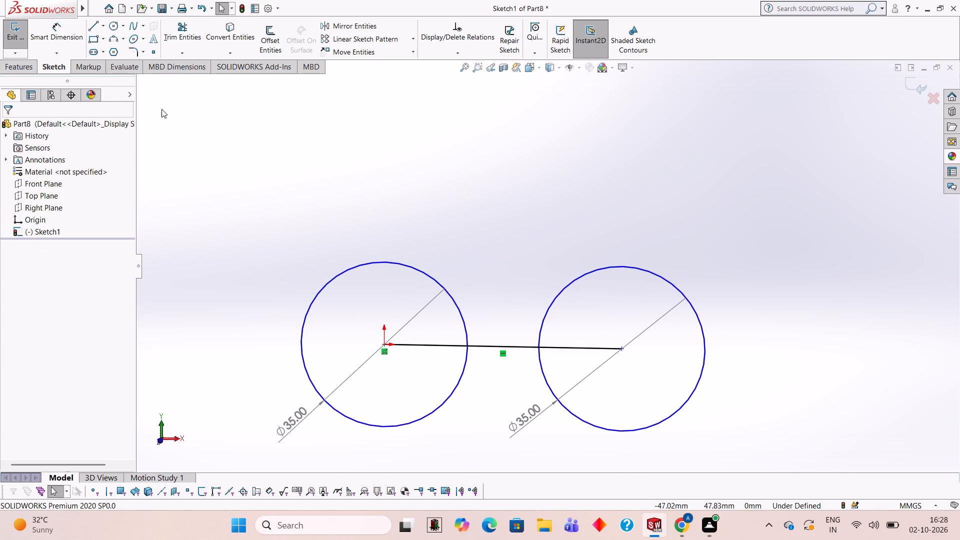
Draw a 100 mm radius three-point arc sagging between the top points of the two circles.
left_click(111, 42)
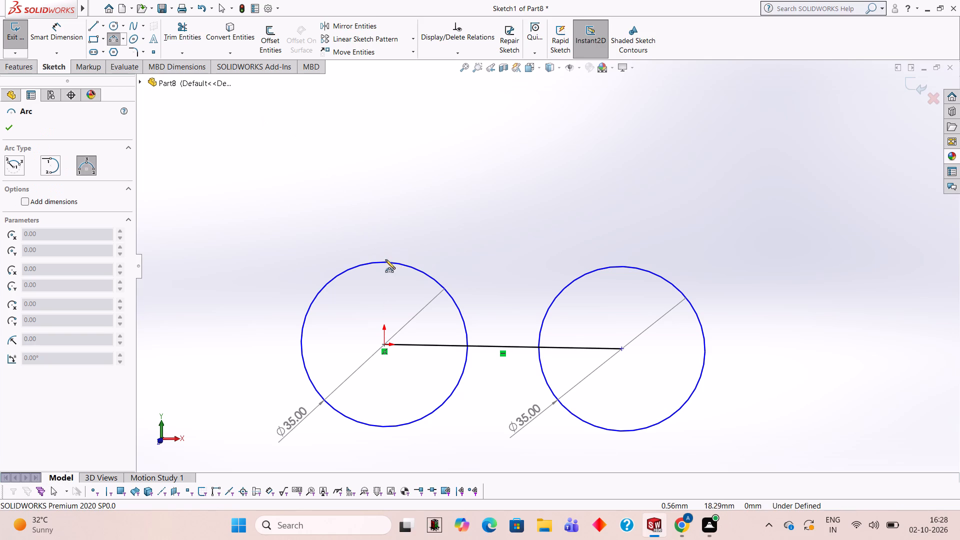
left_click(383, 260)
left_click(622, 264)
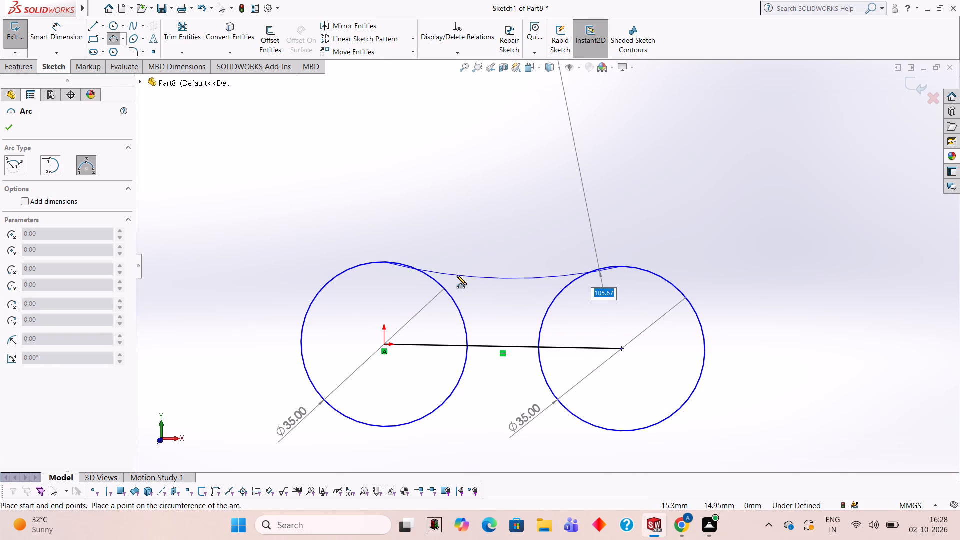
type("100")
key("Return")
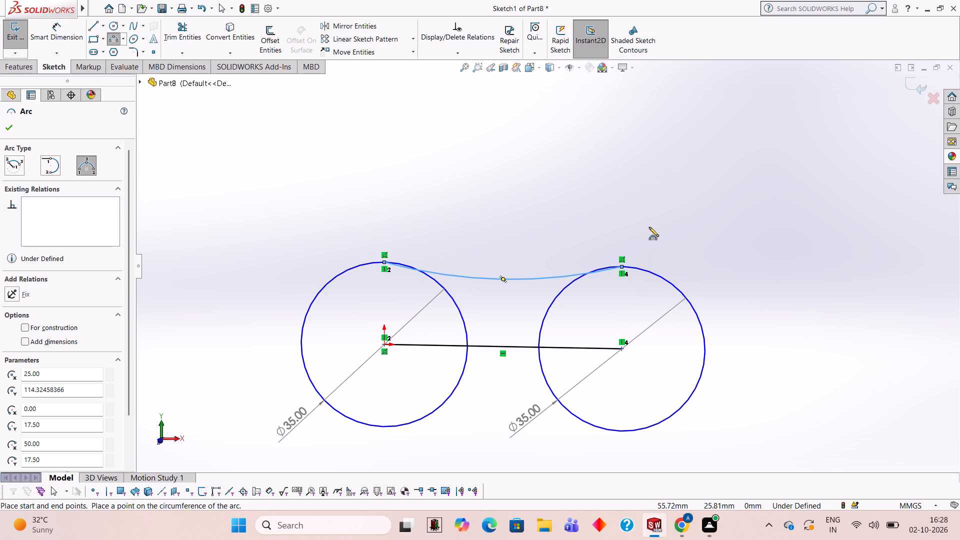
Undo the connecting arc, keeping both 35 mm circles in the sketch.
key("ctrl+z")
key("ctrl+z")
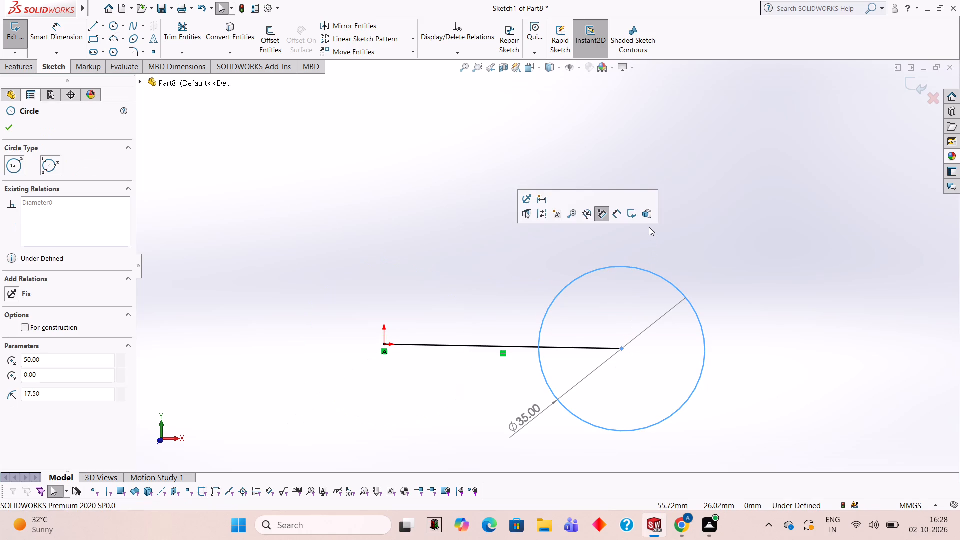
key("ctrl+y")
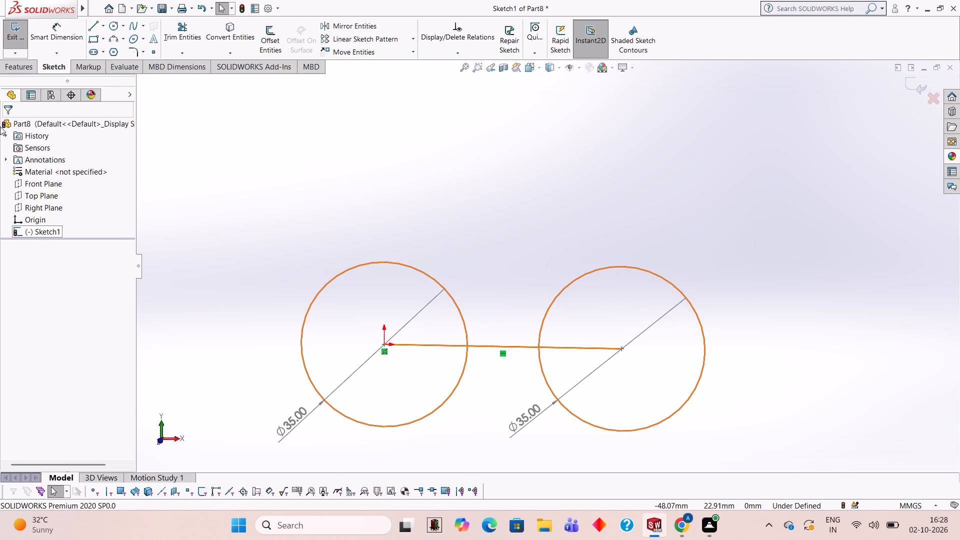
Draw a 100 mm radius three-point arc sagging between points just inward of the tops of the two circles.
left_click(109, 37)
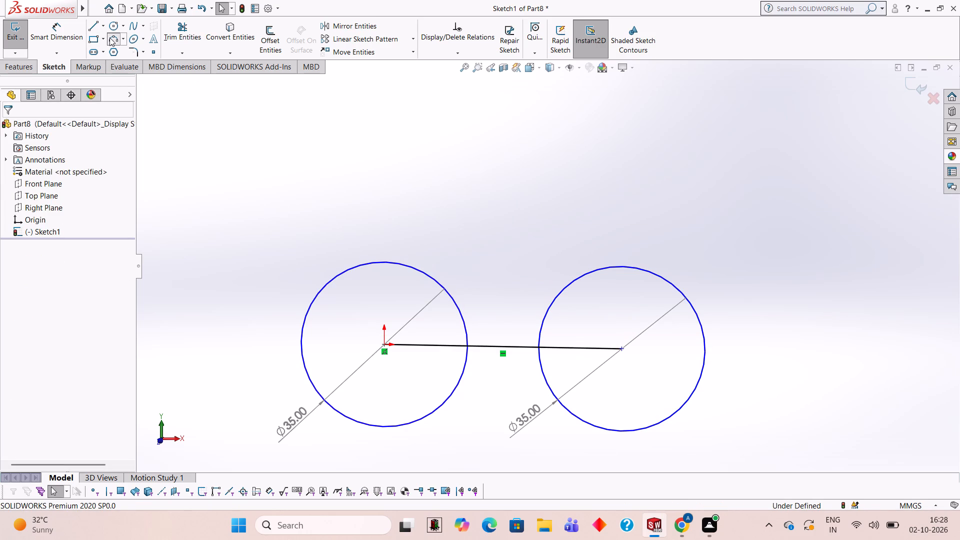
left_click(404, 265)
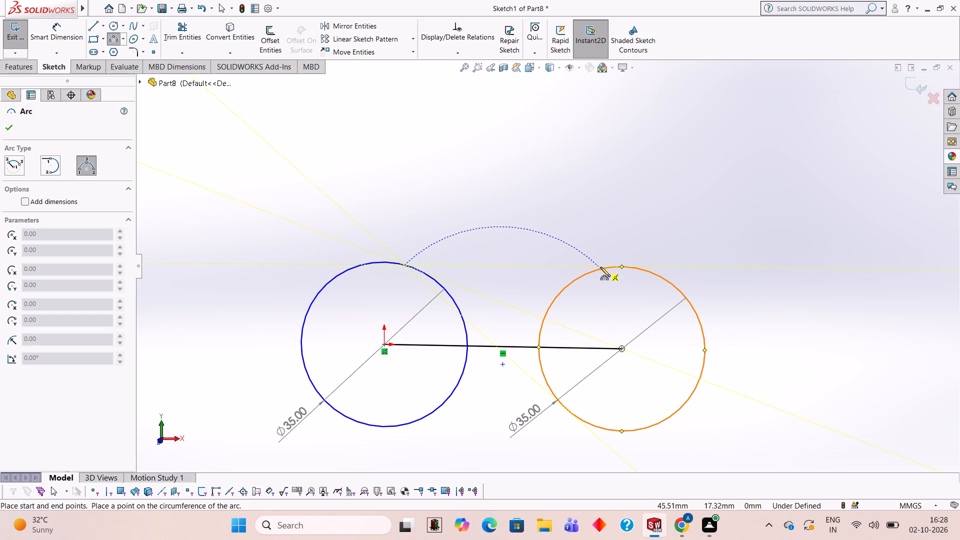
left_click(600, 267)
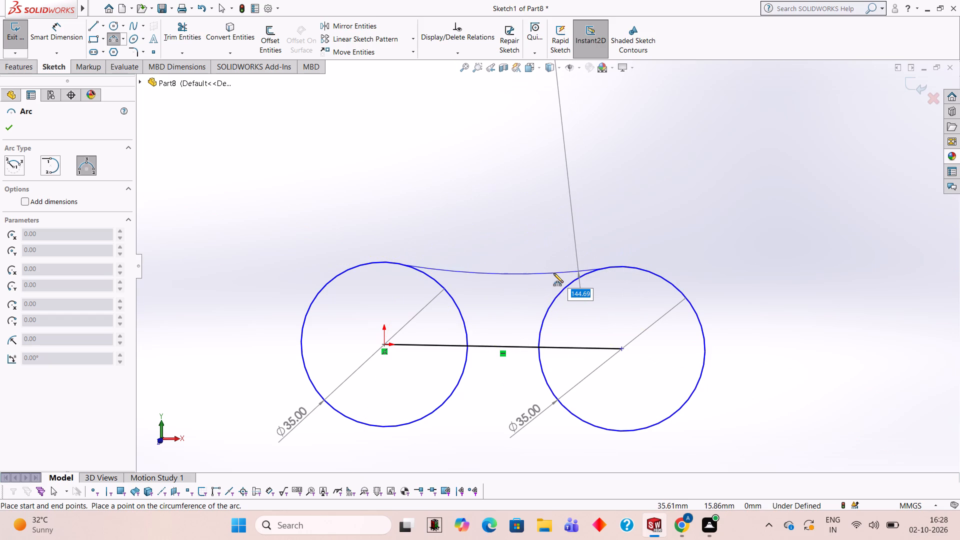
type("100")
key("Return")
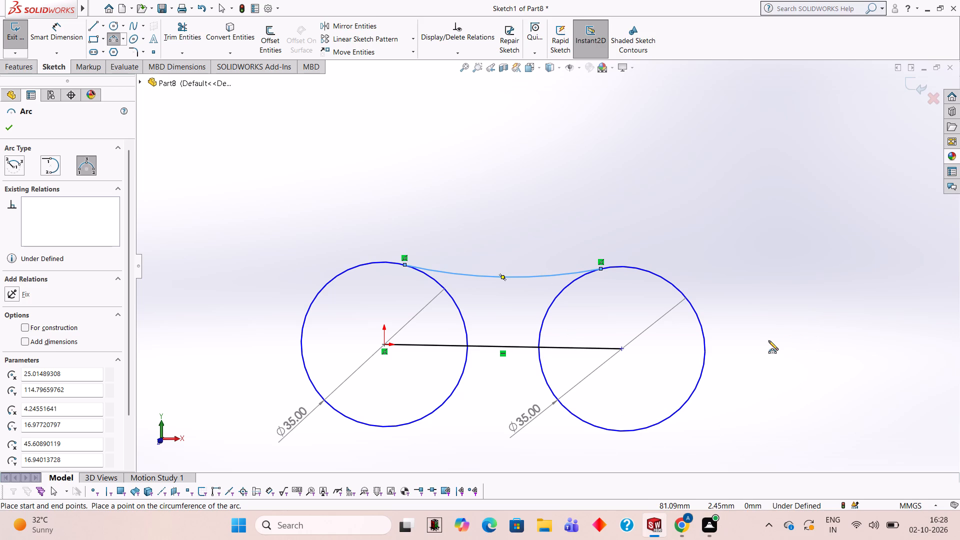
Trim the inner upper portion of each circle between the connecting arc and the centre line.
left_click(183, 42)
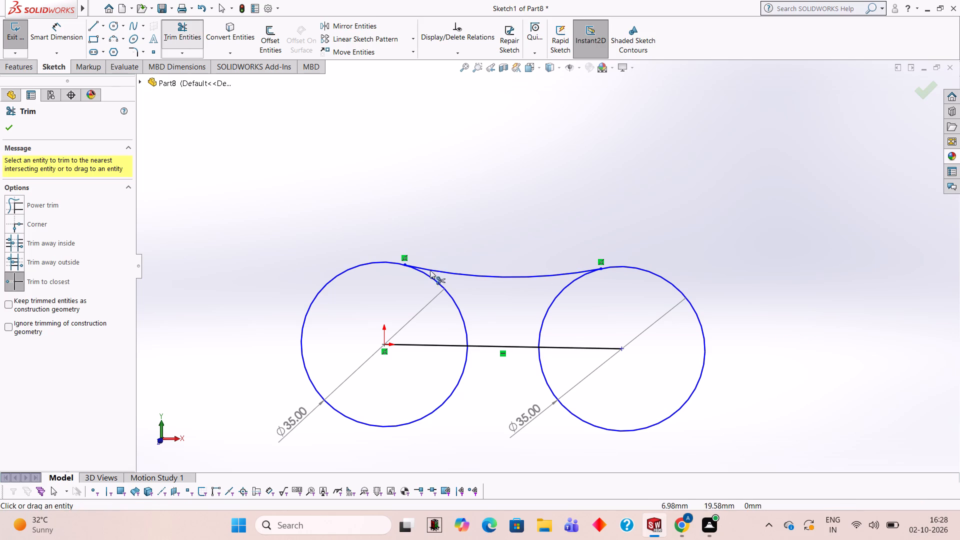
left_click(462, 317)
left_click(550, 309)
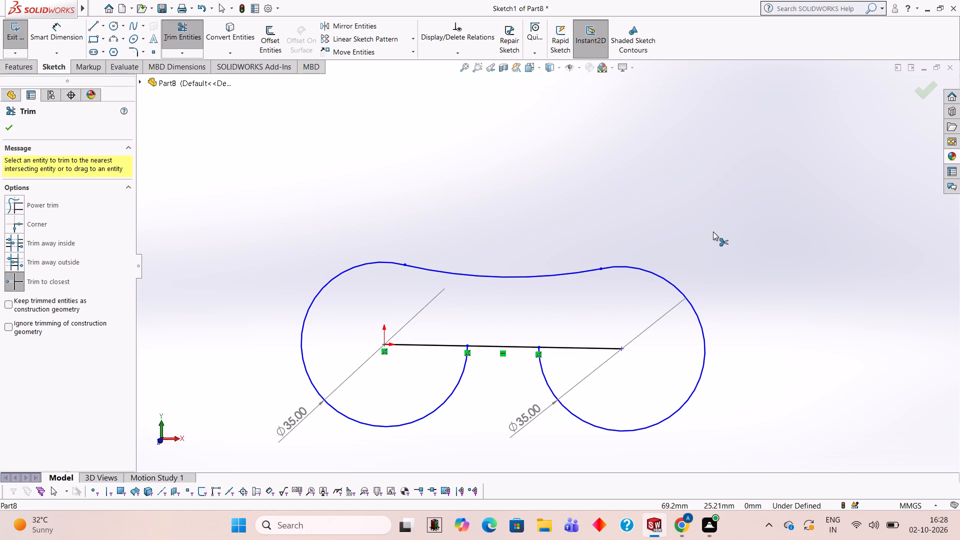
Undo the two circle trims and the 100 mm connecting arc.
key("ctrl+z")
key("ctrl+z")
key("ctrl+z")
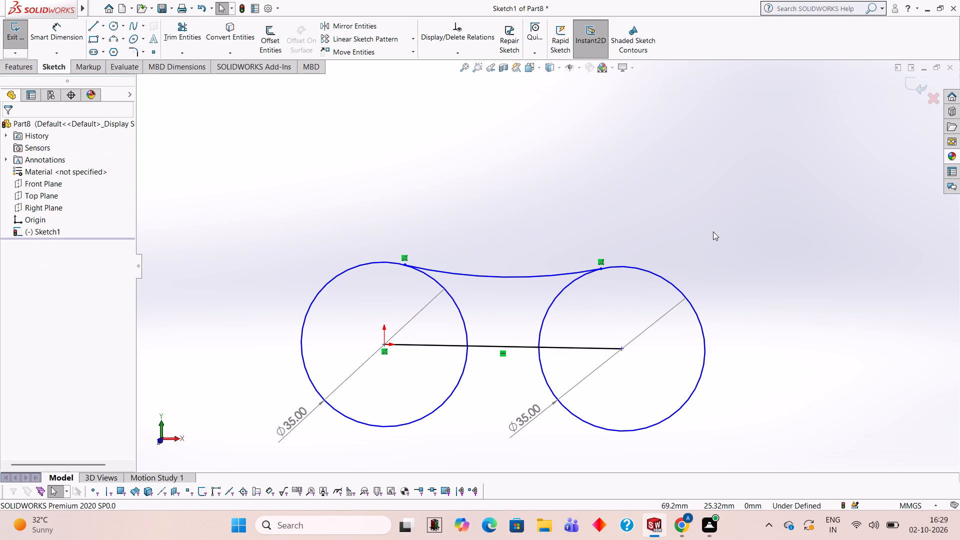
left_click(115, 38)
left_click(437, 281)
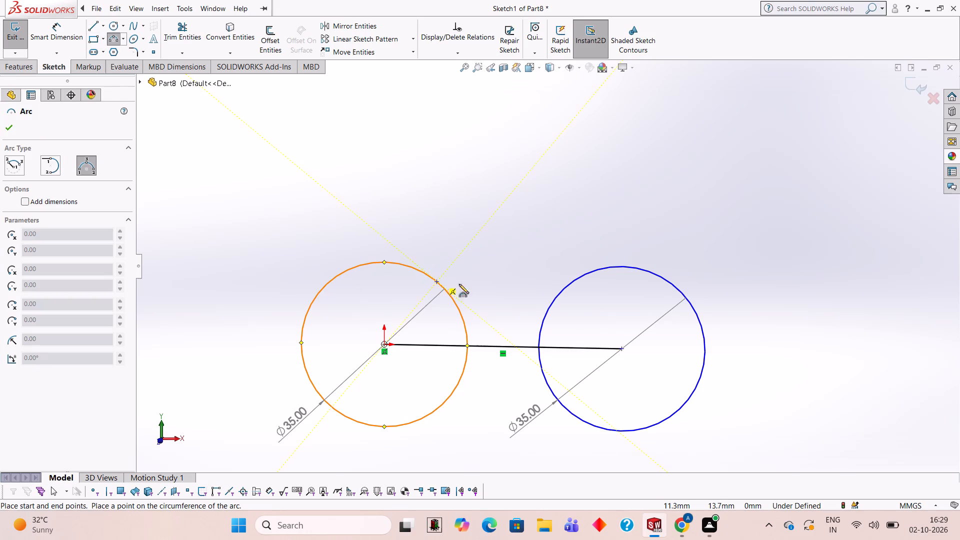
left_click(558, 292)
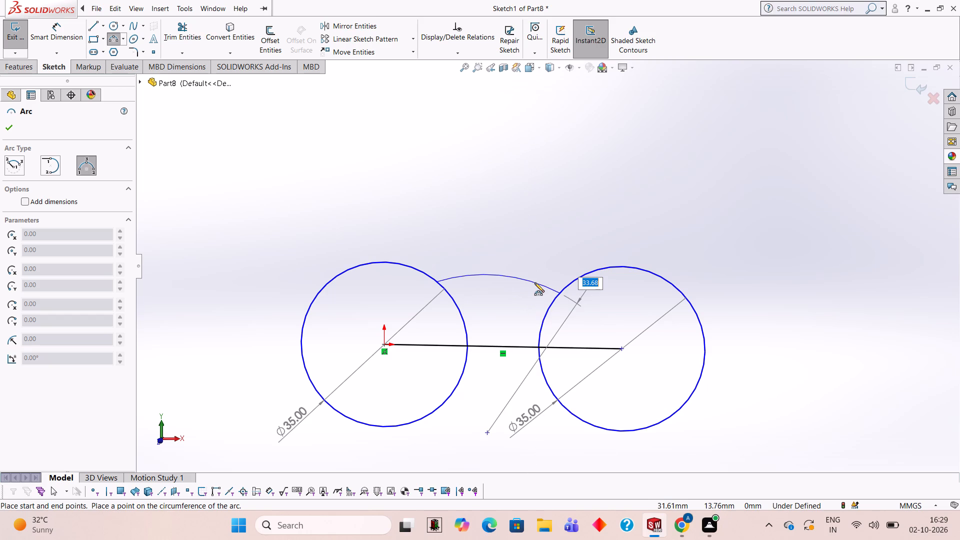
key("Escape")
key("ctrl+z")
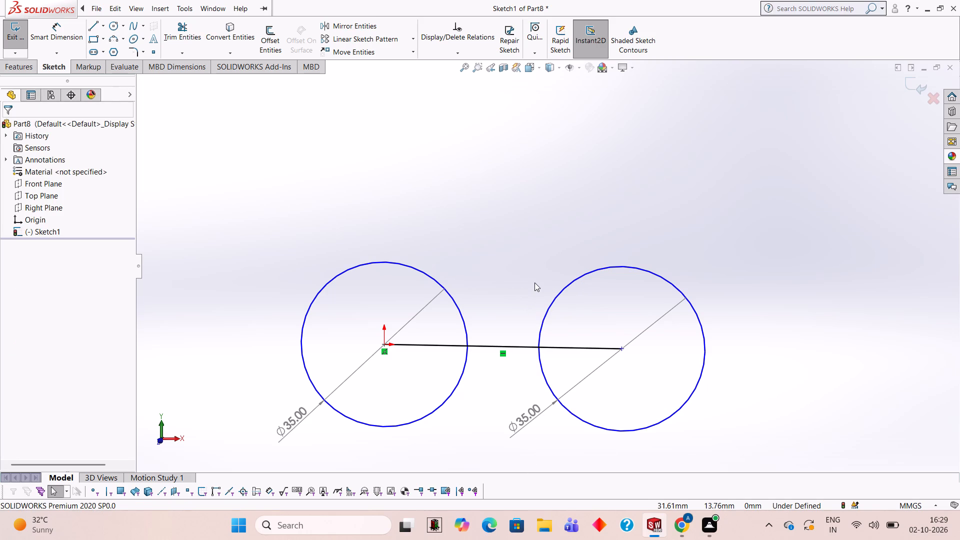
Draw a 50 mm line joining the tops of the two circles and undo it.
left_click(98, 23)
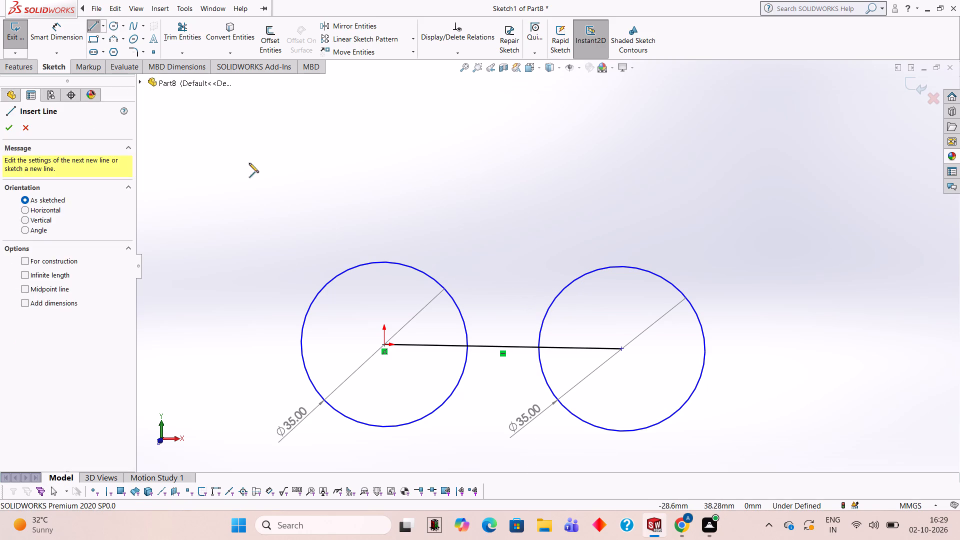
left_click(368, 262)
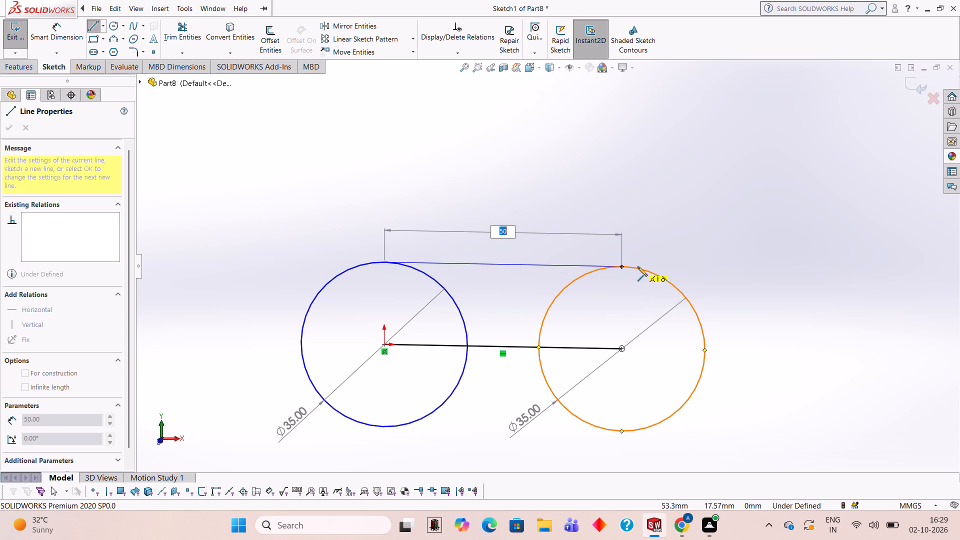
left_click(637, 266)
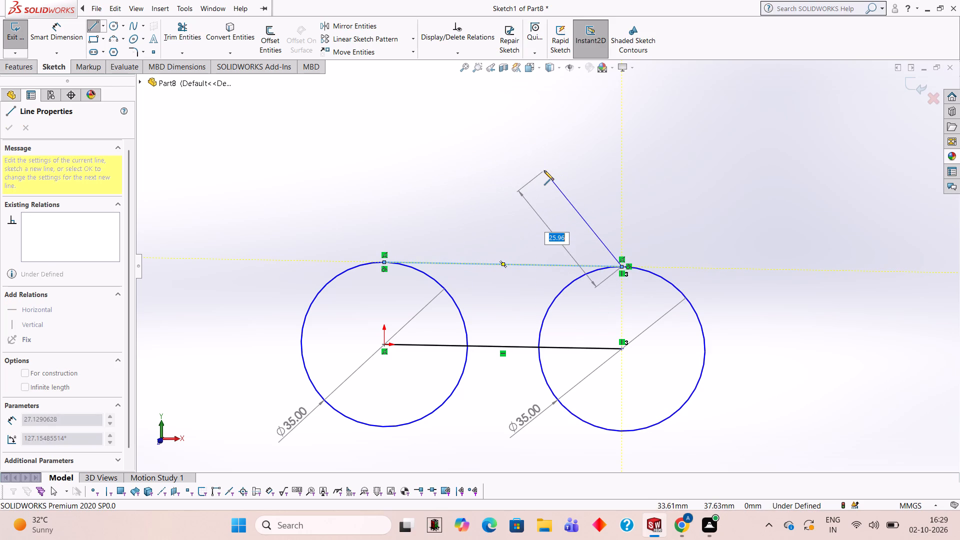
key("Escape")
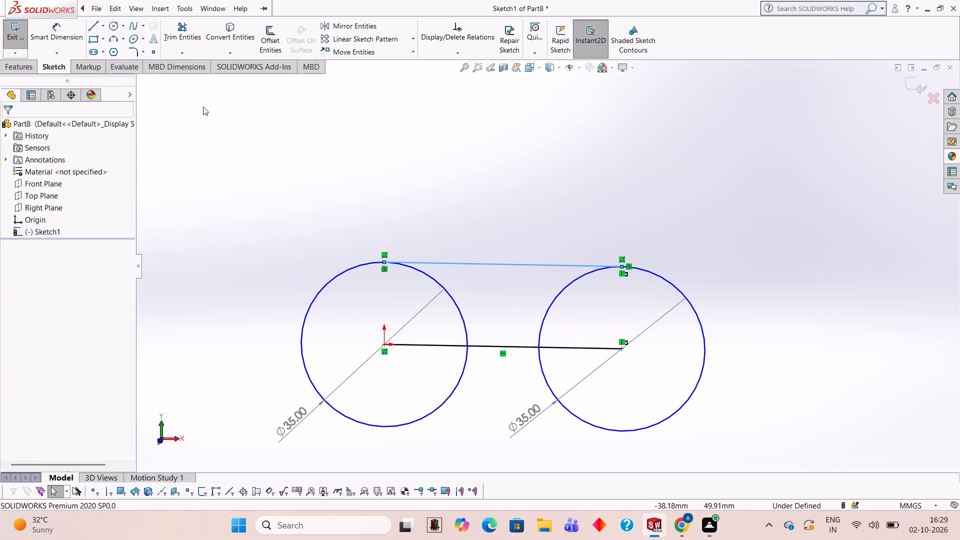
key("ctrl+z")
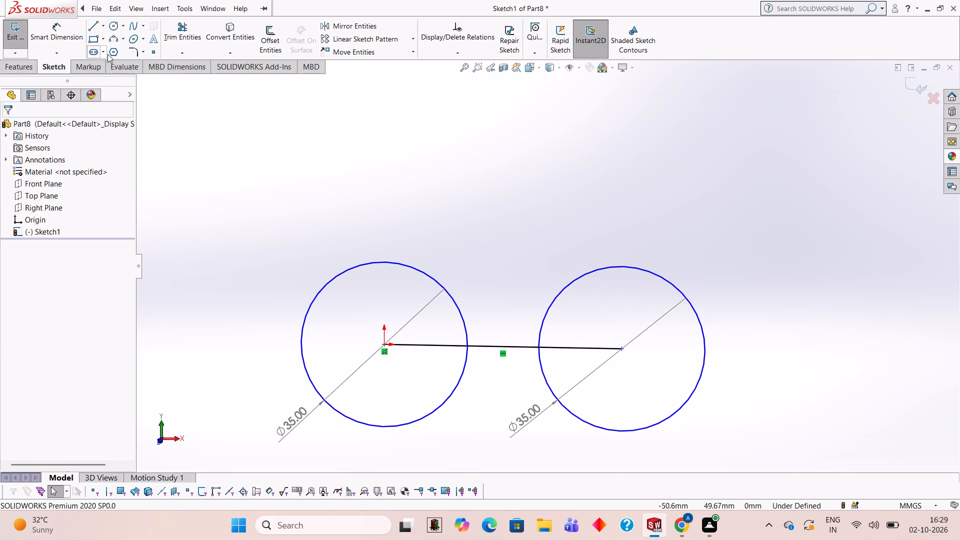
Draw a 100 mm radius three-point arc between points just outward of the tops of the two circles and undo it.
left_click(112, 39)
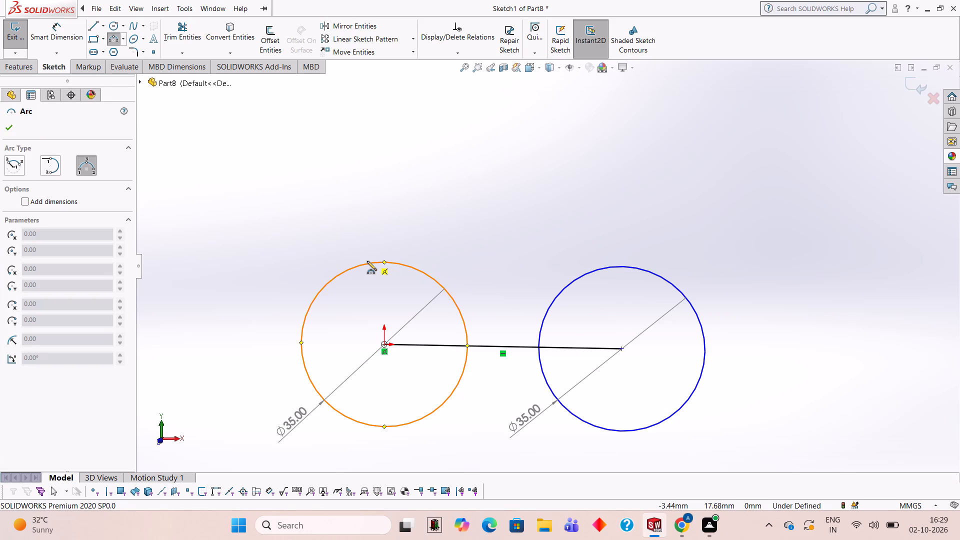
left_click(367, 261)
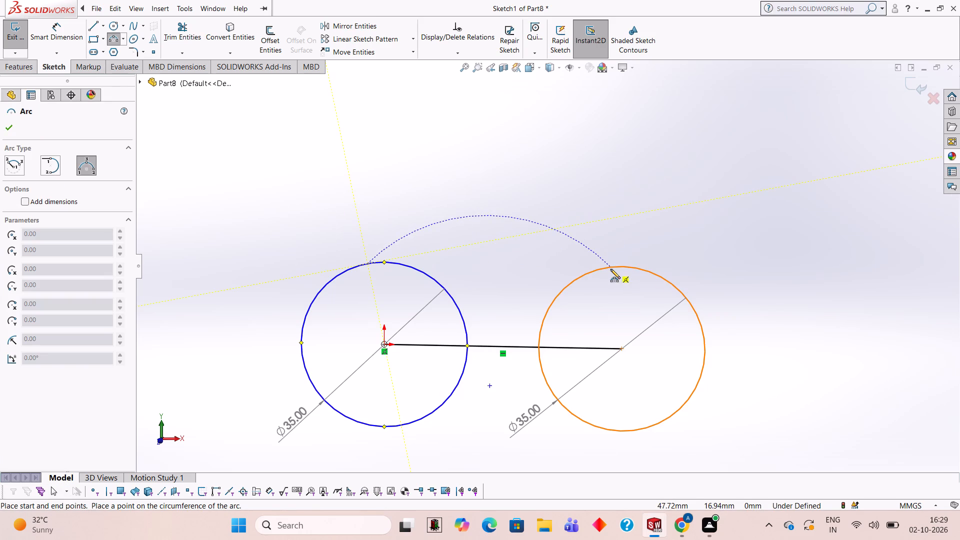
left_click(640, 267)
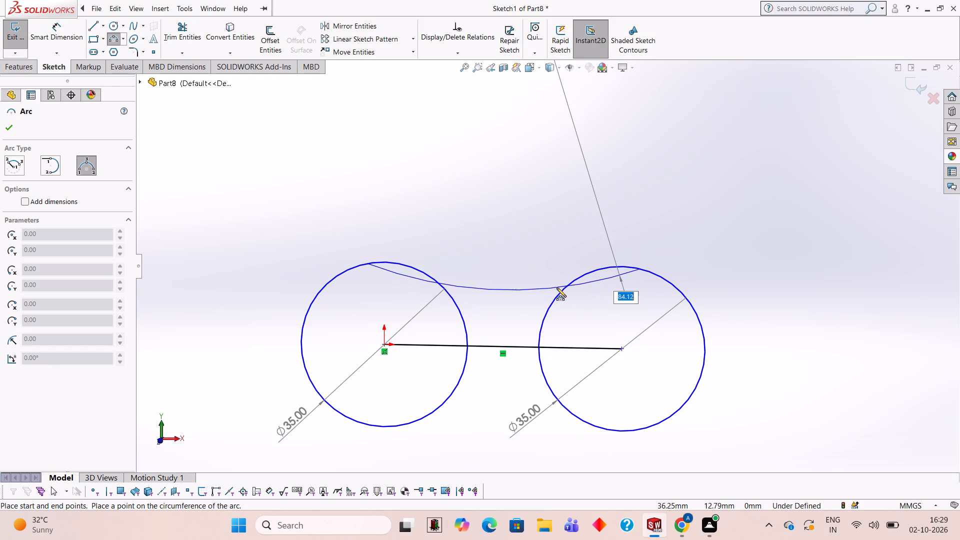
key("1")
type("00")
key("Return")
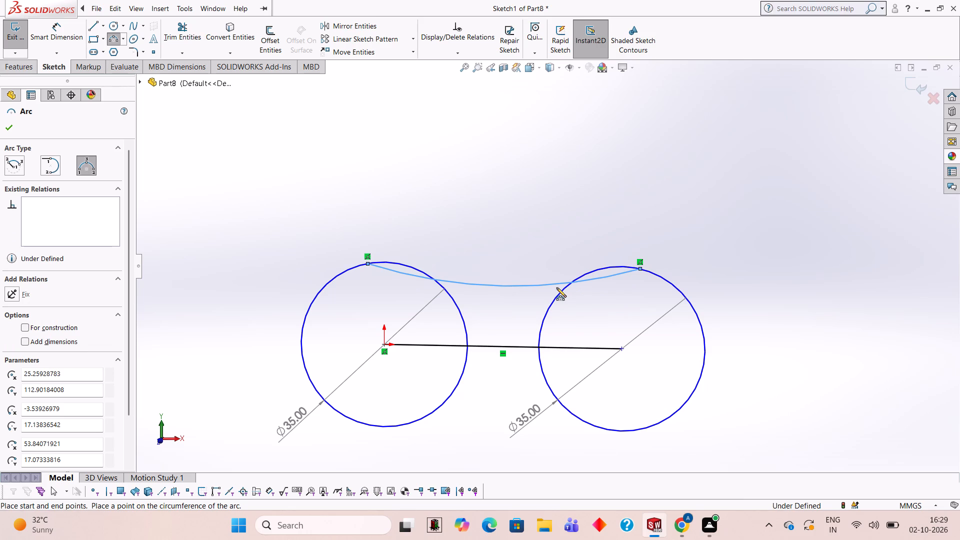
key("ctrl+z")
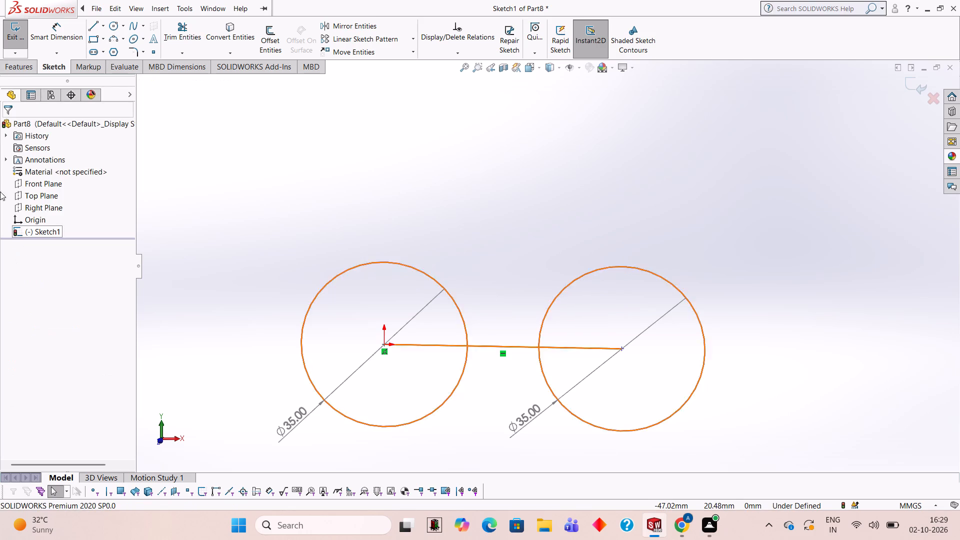
Draw a 100 mm radius three-point arc sagging between points just inward of the tops of the two circles.
left_click(112, 38)
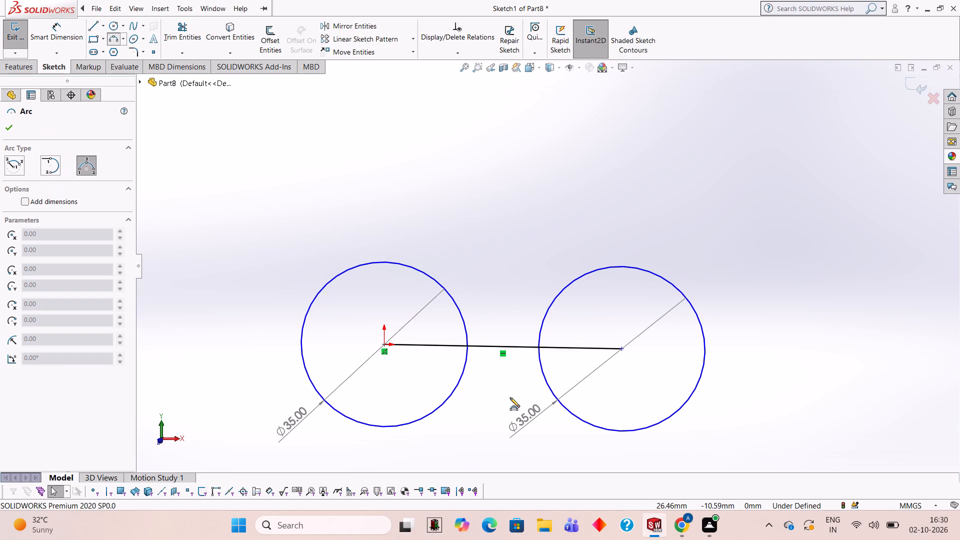
left_click(391, 262)
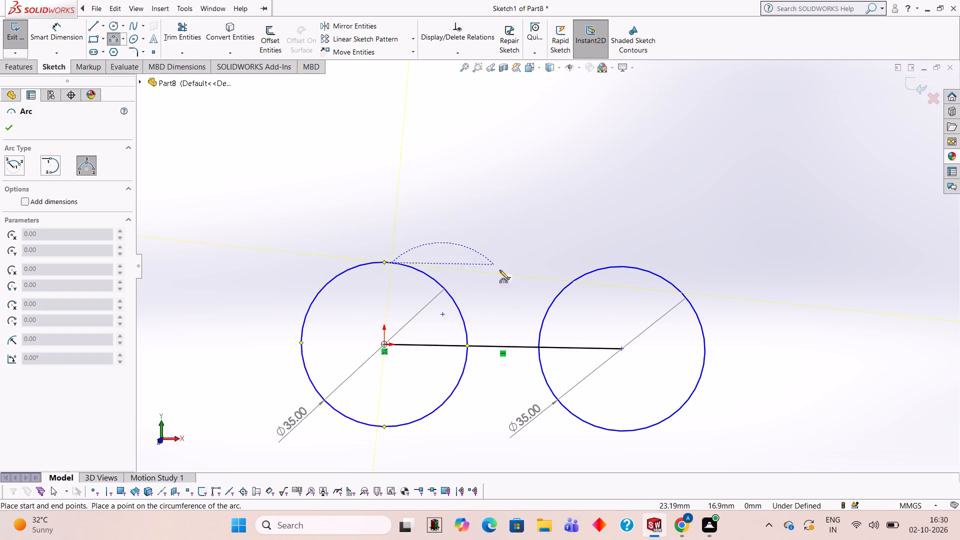
left_click(607, 267)
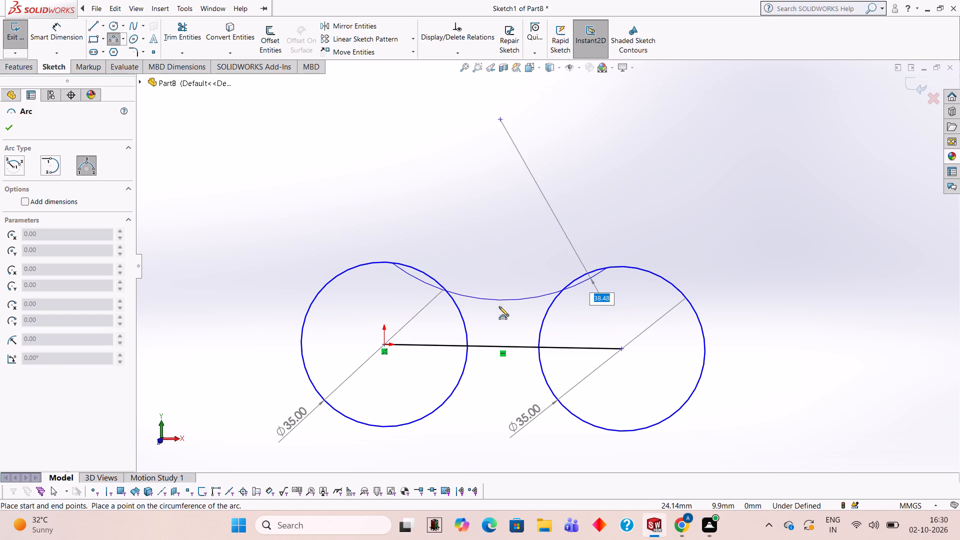
type("100")
key("Return")
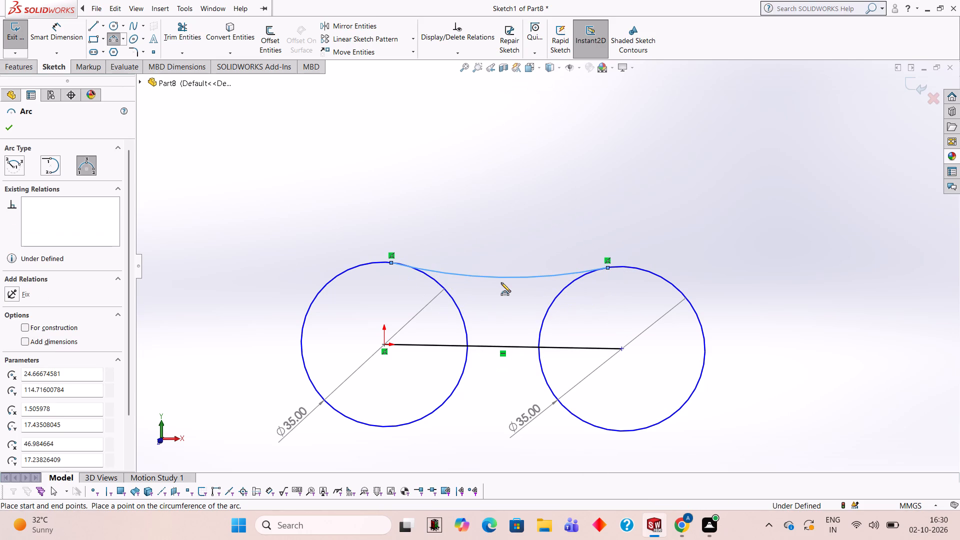
Trim the inner upper portion of each circle between the connecting arc and the centre line.
scroll(467, 378, "up", 1)
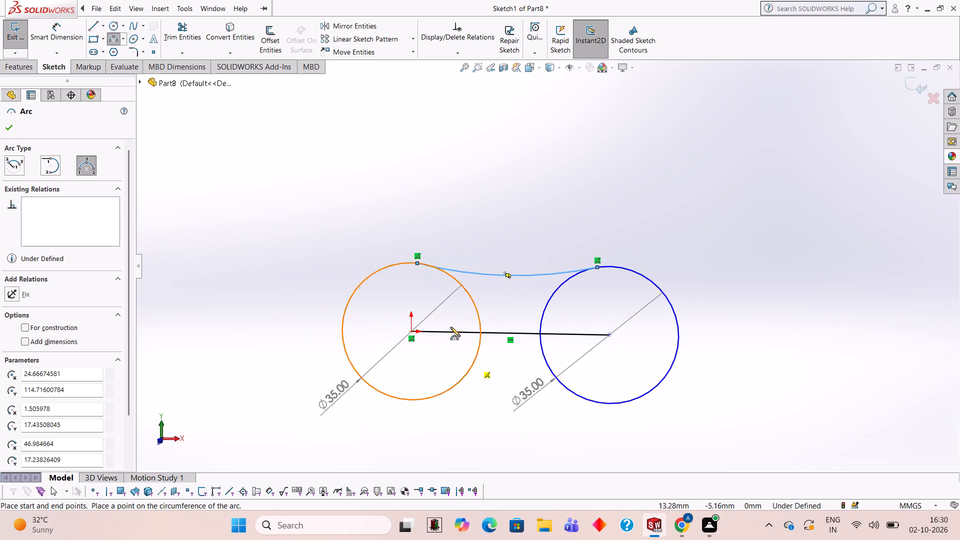
left_click(175, 27)
left_click(471, 297)
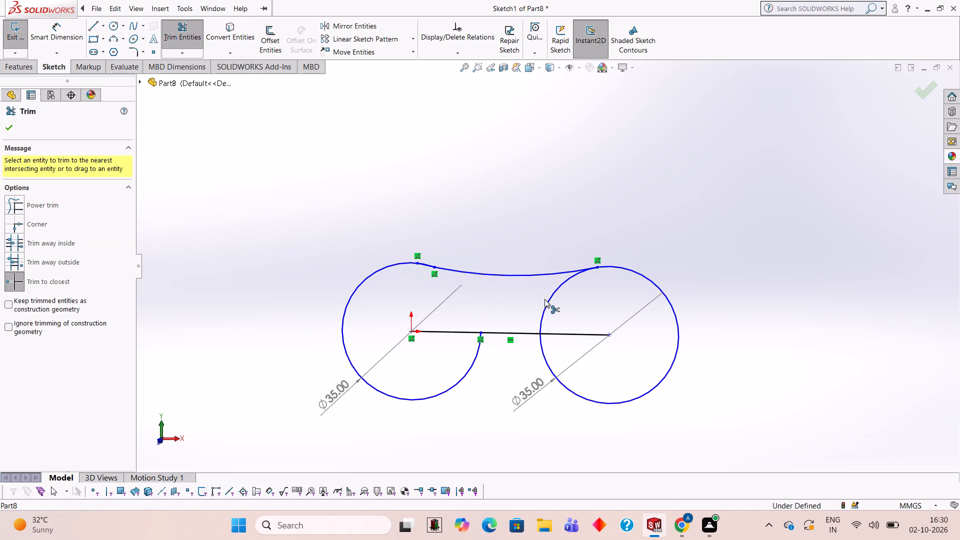
left_click(546, 299)
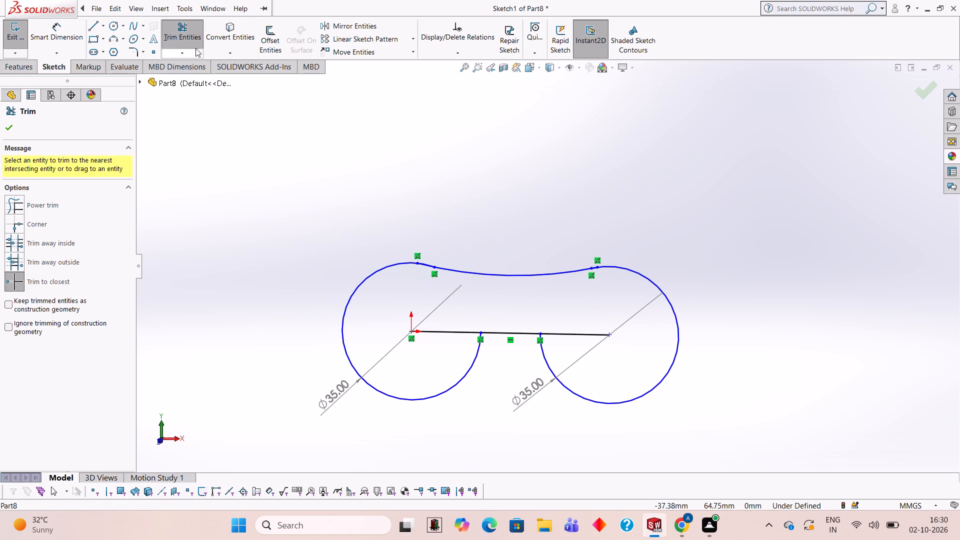
Trim the short leftover sliver of the origin-centred circle above the connecting arc's end.
scroll(466, 314, "down", 14)
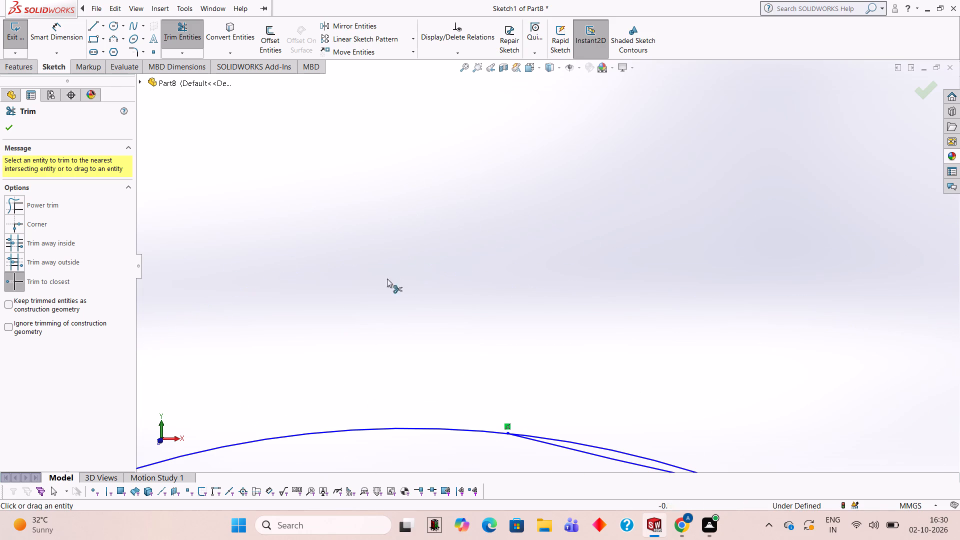
scroll(394, 206, "up", 3)
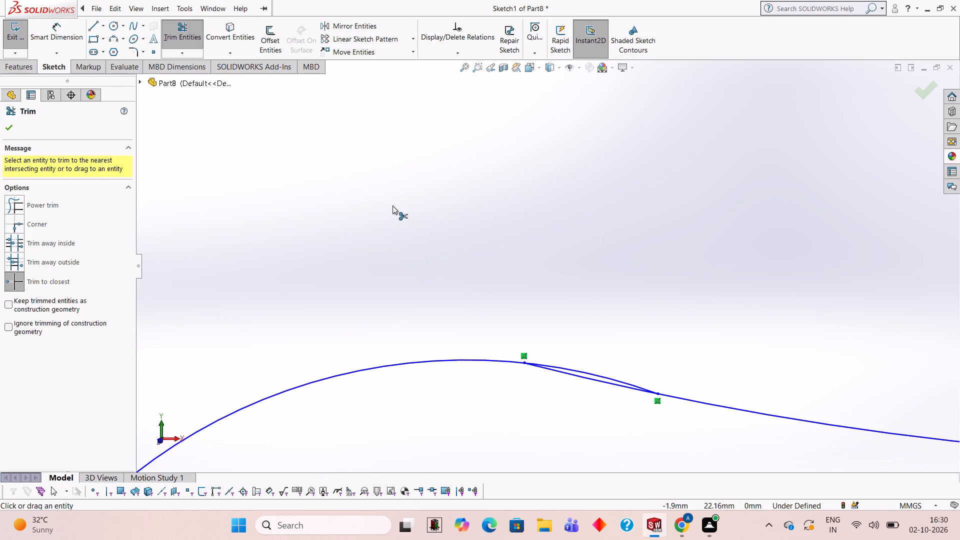
left_click(598, 378)
Trim the connecting arc's short end segment that runs inside the circle farther from the origin.
scroll(607, 384, "up", 1)
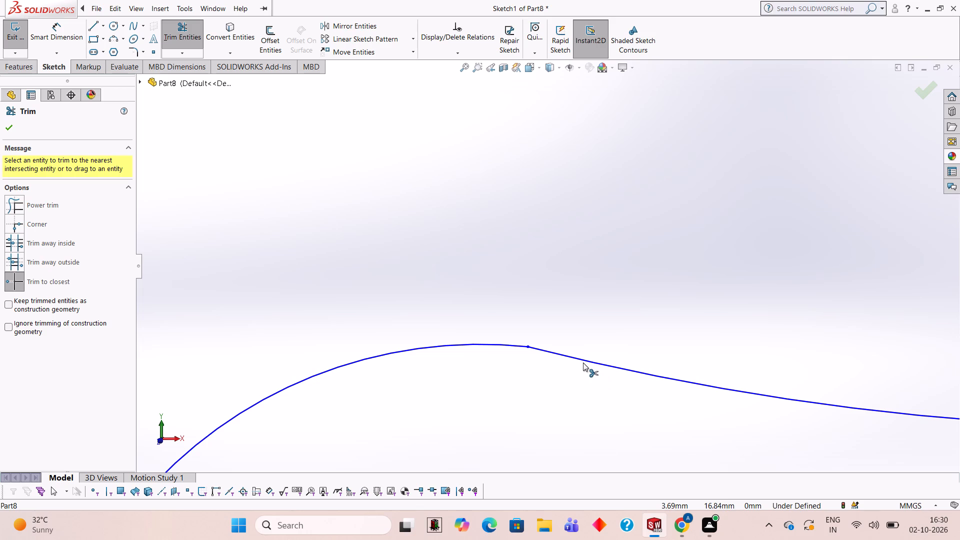
scroll(554, 354, "up", 6)
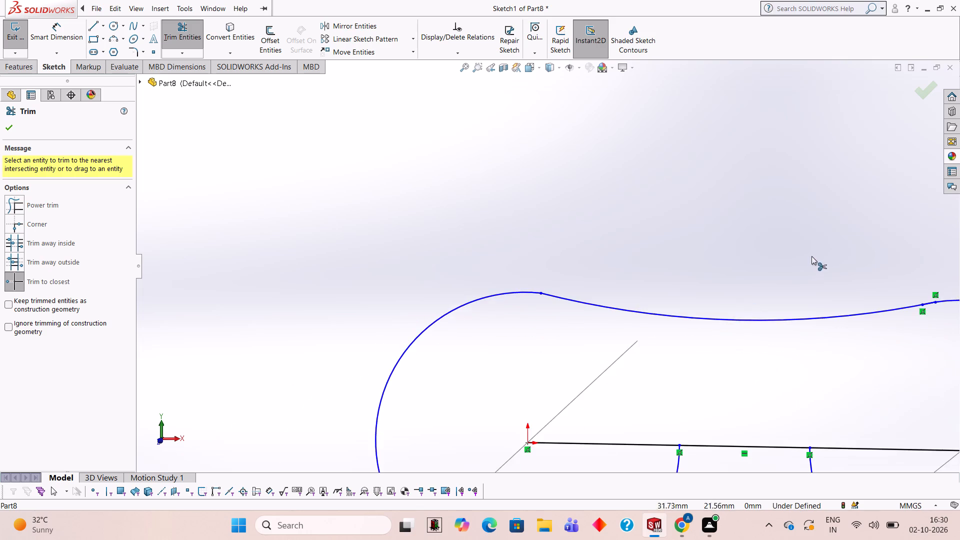
scroll(813, 254, "up", 3)
scroll(853, 318, "down", 4)
scroll(657, 212, "down", 3)
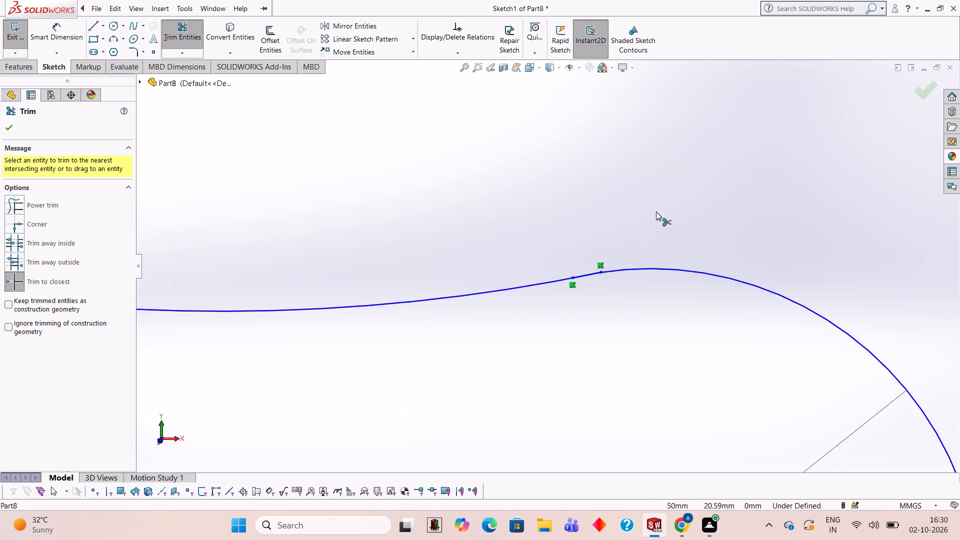
scroll(656, 211, "down", 7)
scroll(453, 421, "up", 1)
scroll(444, 376, "down", 7)
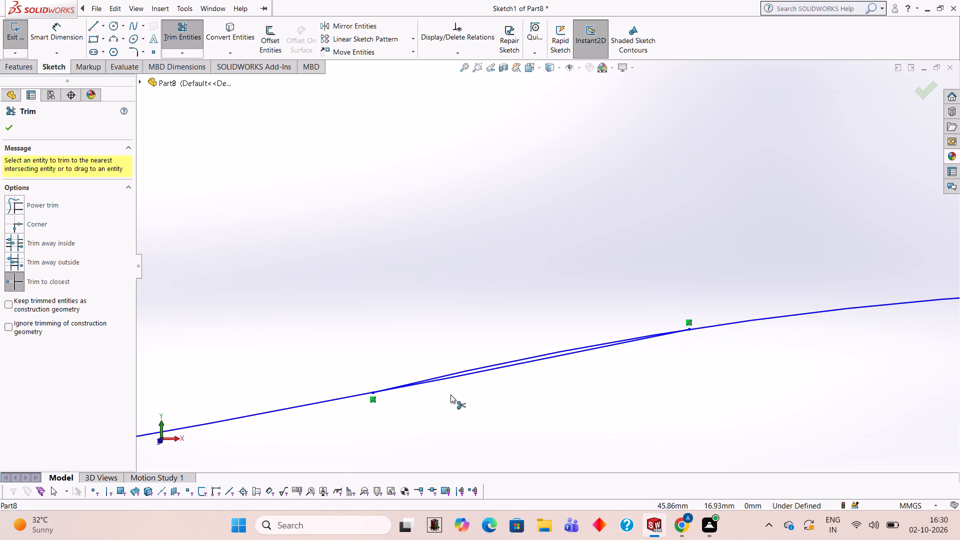
left_click(526, 365)
Examine the trimmed outline and the joins between the connecting arc and the two circles.
scroll(533, 371, "up", 7)
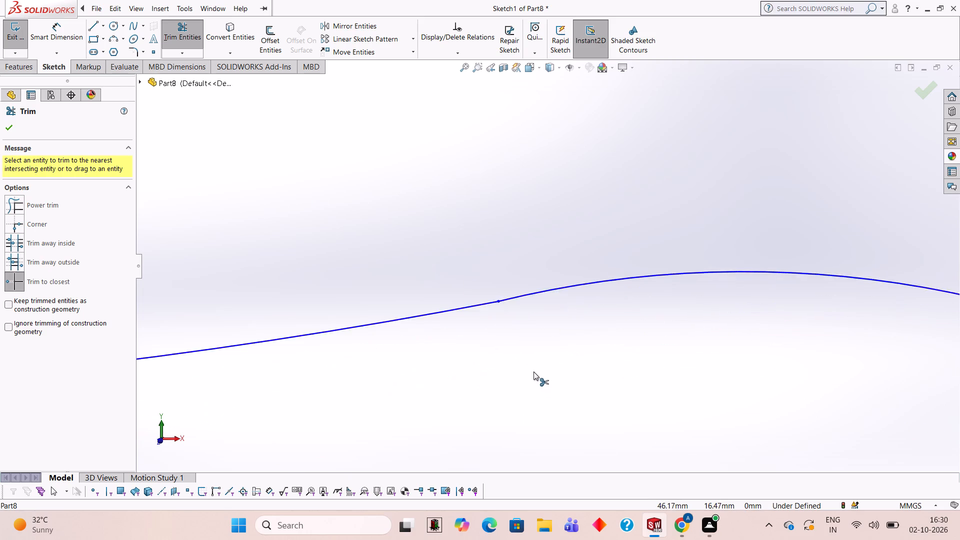
scroll(533, 371, "up", 11)
scroll(260, 305, "up", 2)
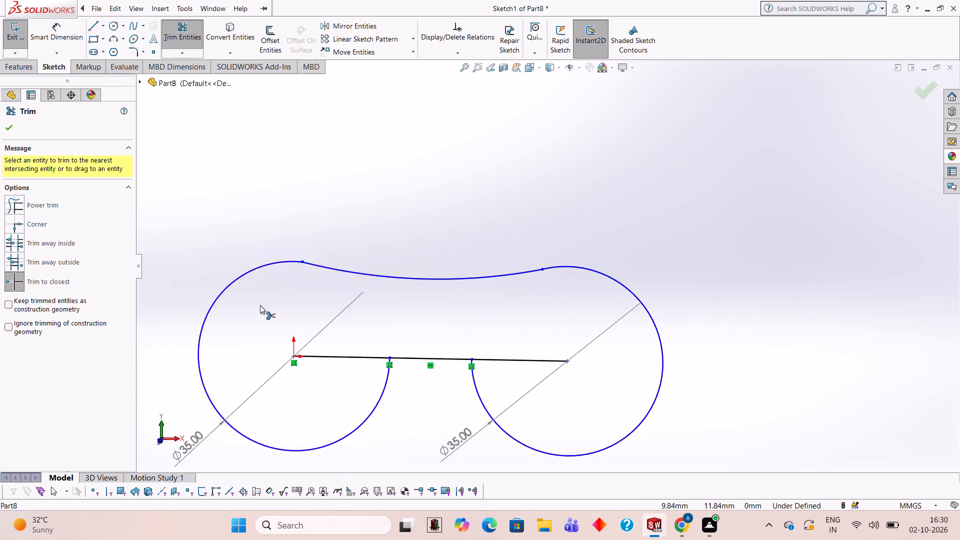
scroll(260, 305, "up", 1)
scroll(348, 280, "down", 7)
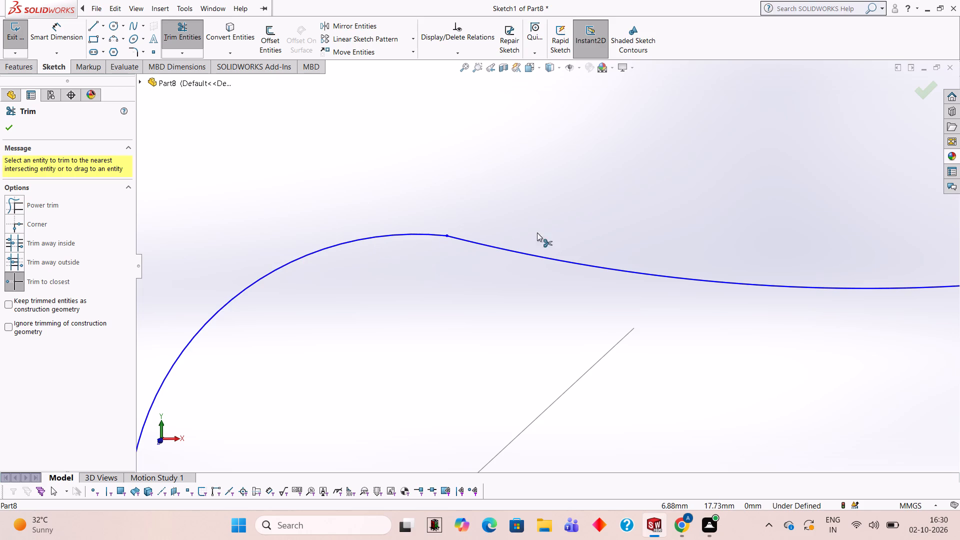
scroll(525, 273, "up", 8)
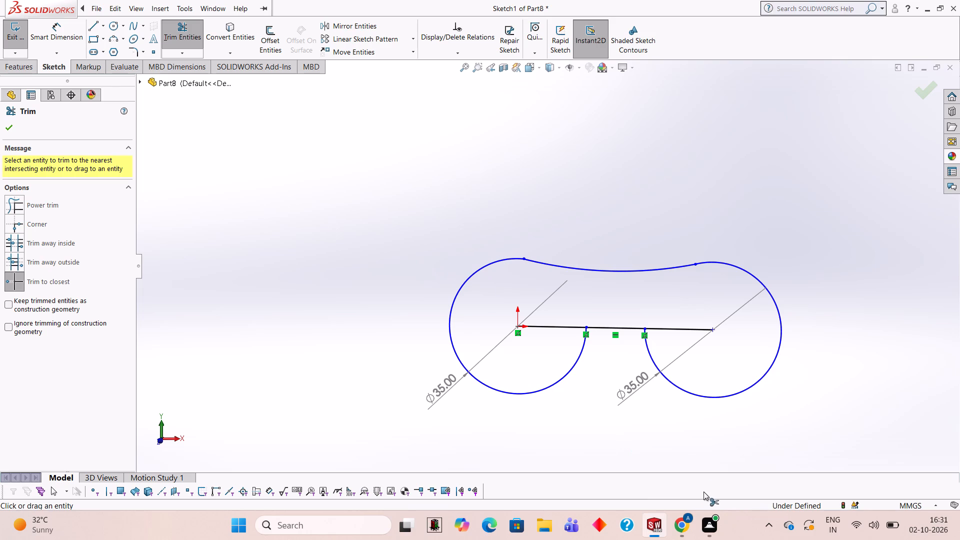
scroll(703, 441, "up", 2)
scroll(684, 395, "up", 3)
scroll(625, 387, "down", 2)
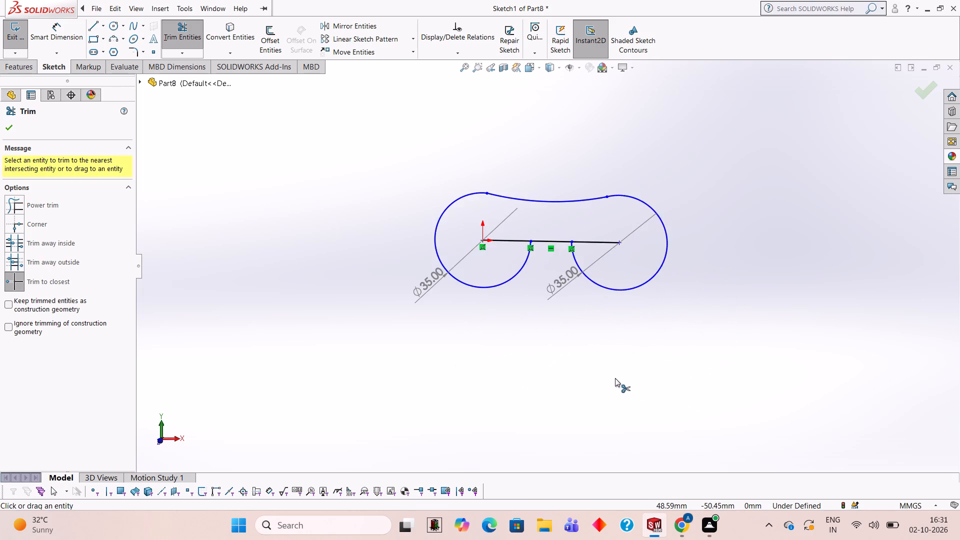
scroll(615, 378, "down", 1)
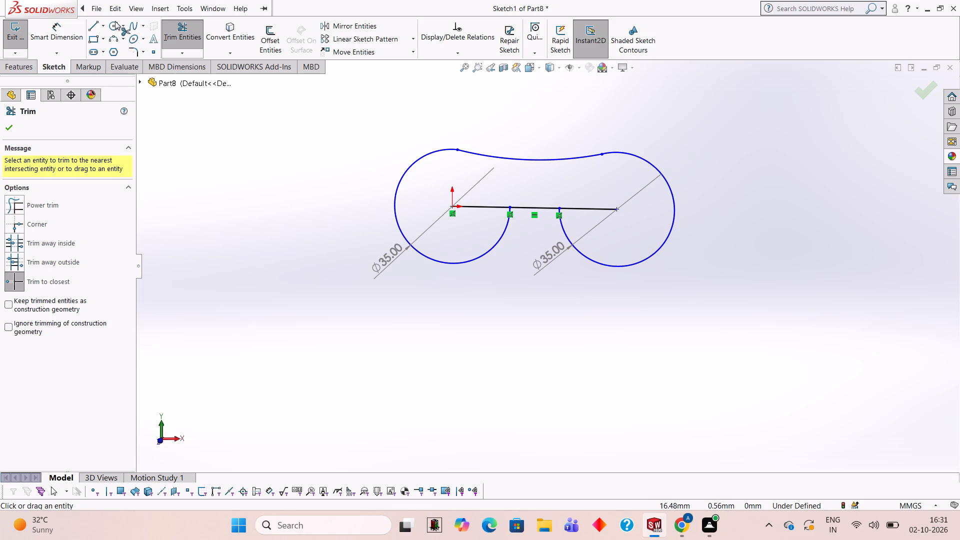
Draw an 87 mm vertical line downward from the midpoint of the line joining the two circle centres.
left_click(112, 41)
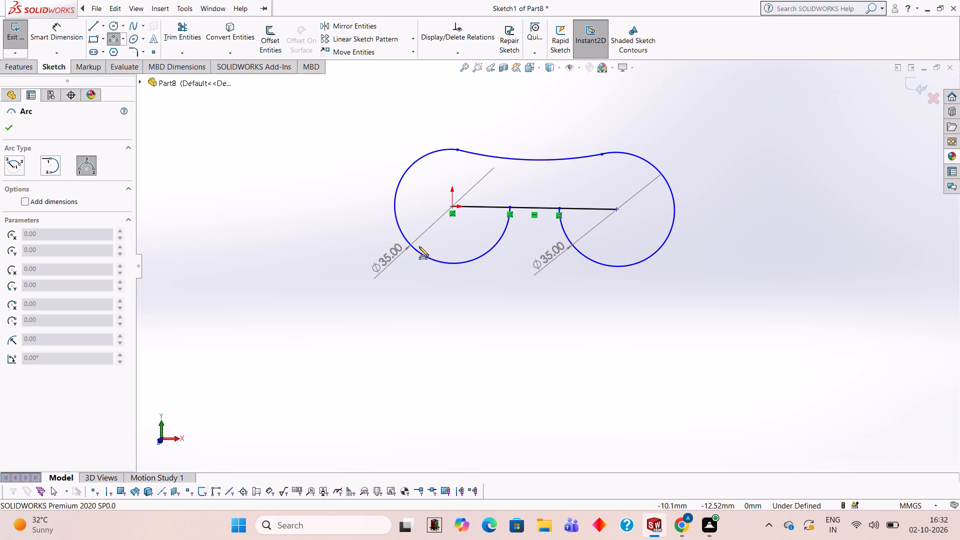
left_click(90, 30)
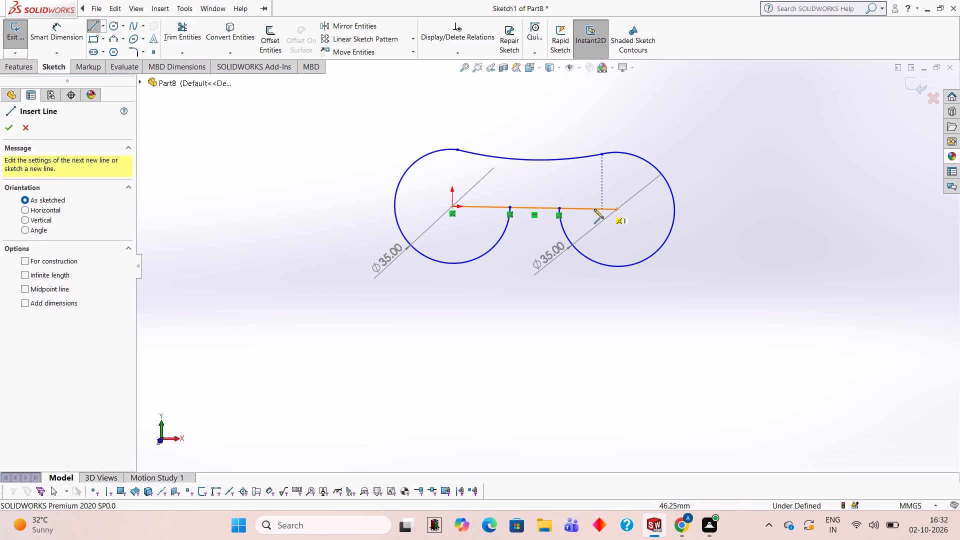
left_click(534, 208)
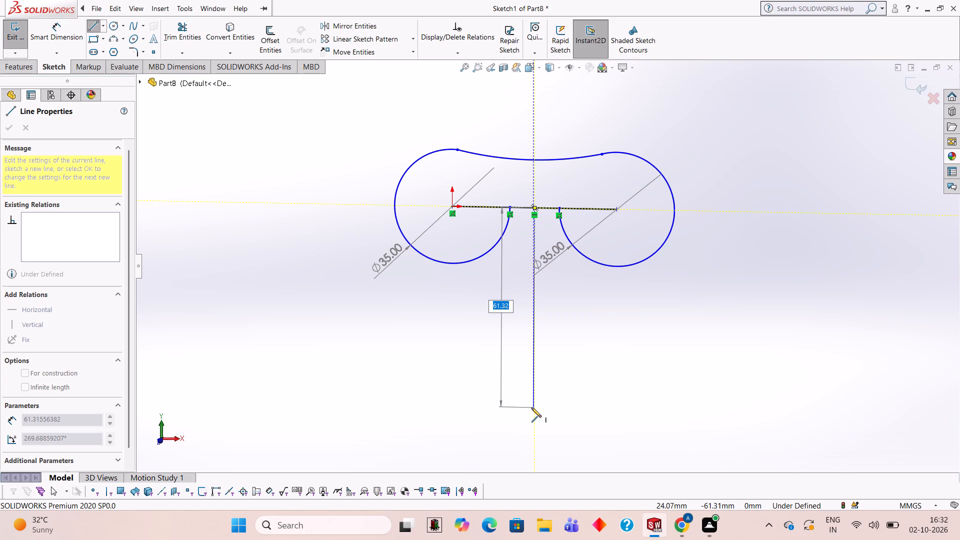
type("87")
key("Return")
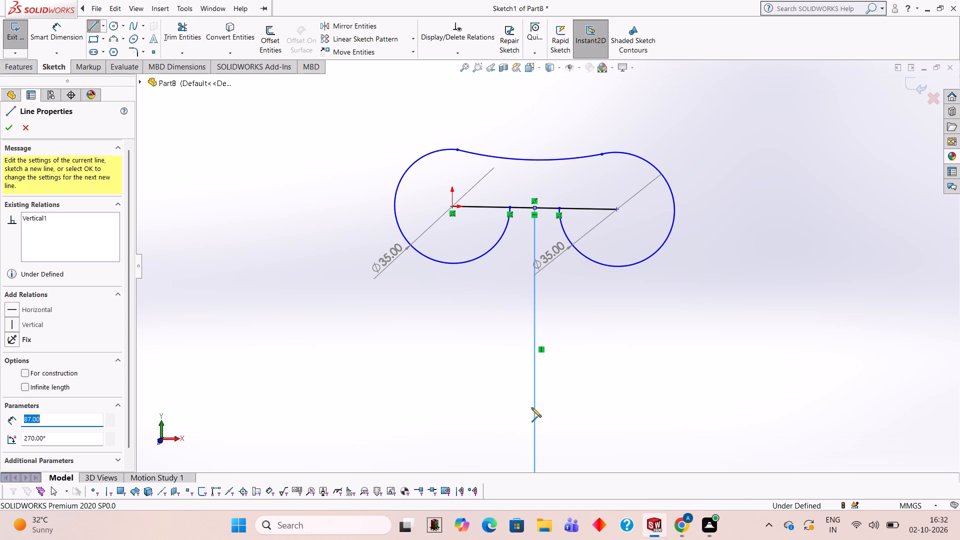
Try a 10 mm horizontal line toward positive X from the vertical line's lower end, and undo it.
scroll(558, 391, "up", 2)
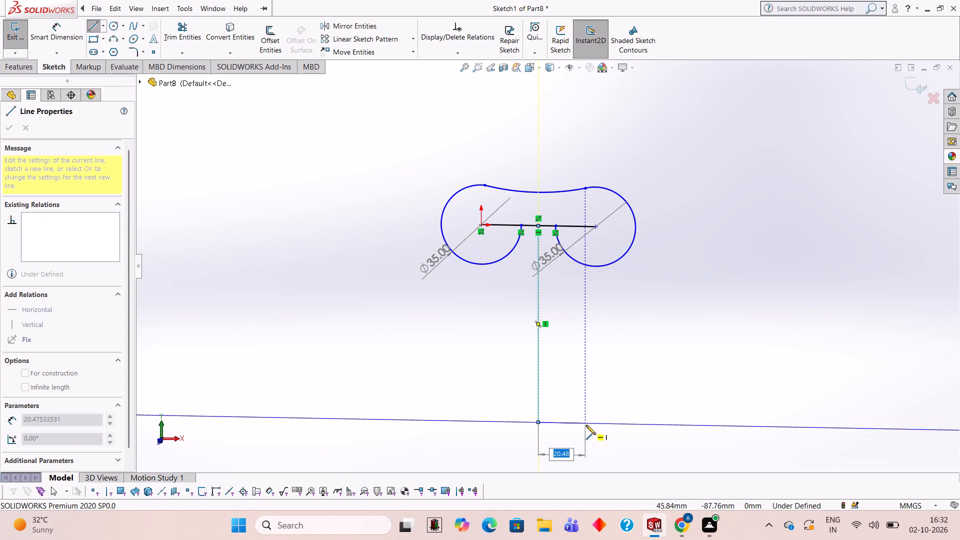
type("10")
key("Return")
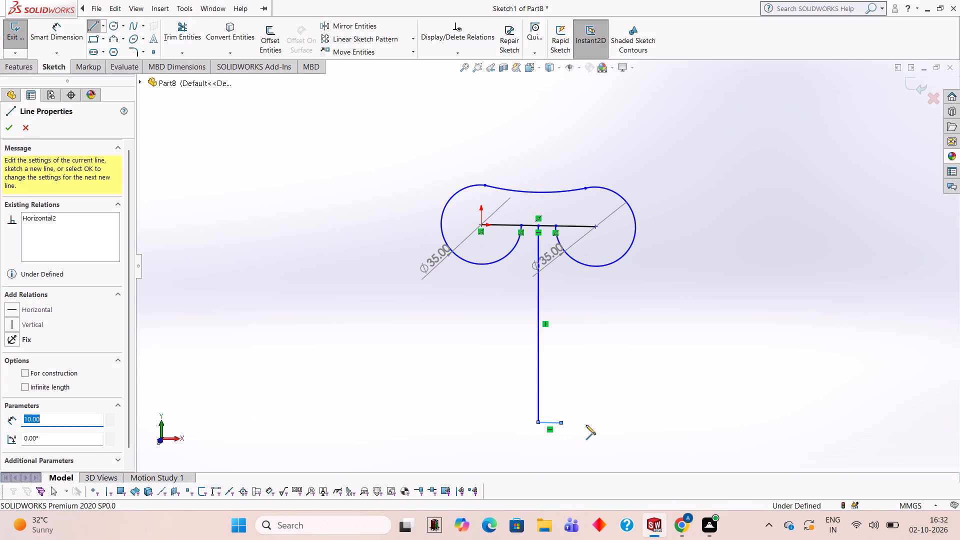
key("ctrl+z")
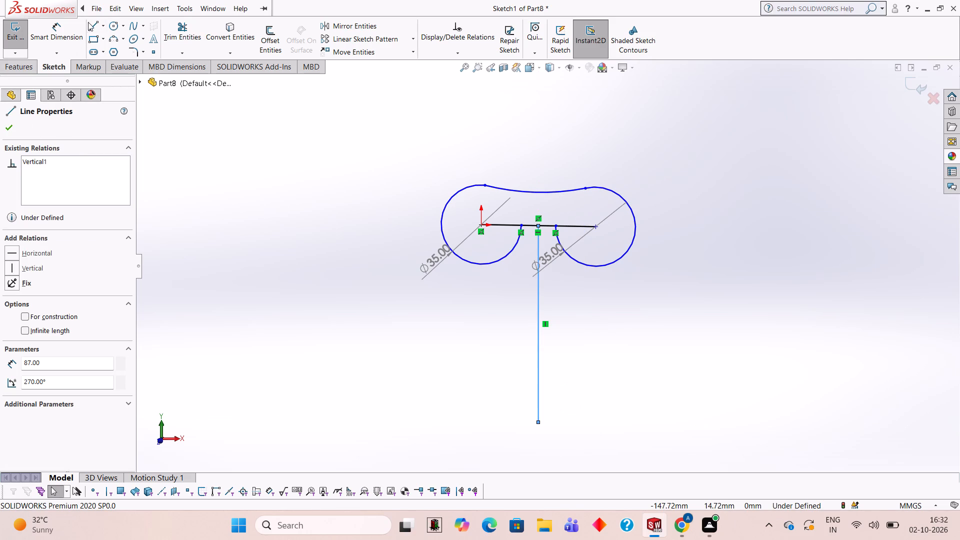
Draw a 5 mm horizontal line toward positive X from the lower end of the 87 mm vertical line.
left_click(88, 22)
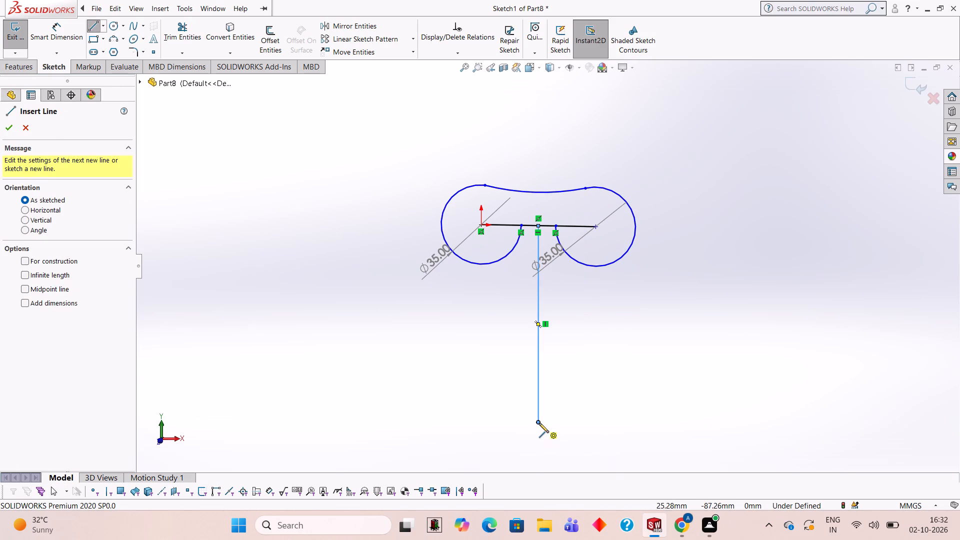
left_click(539, 423)
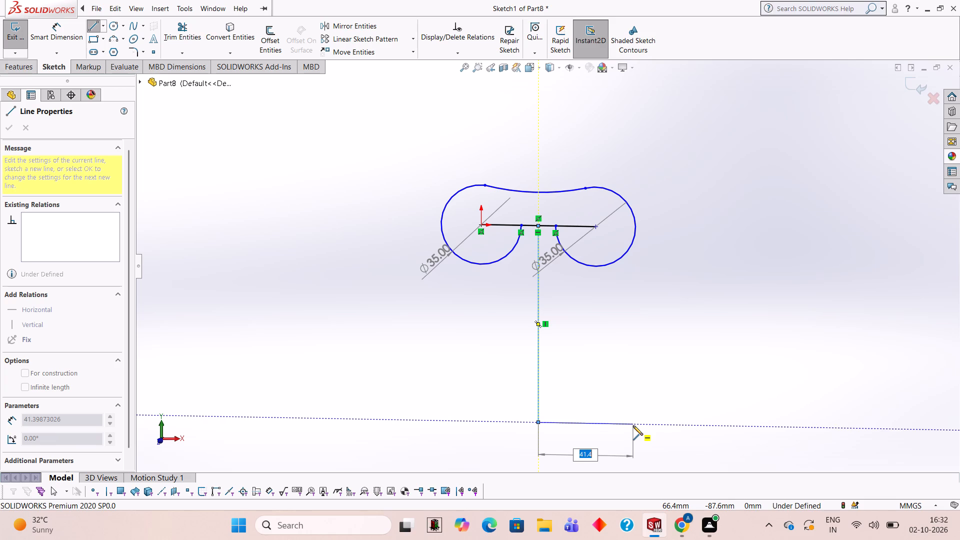
key("5")
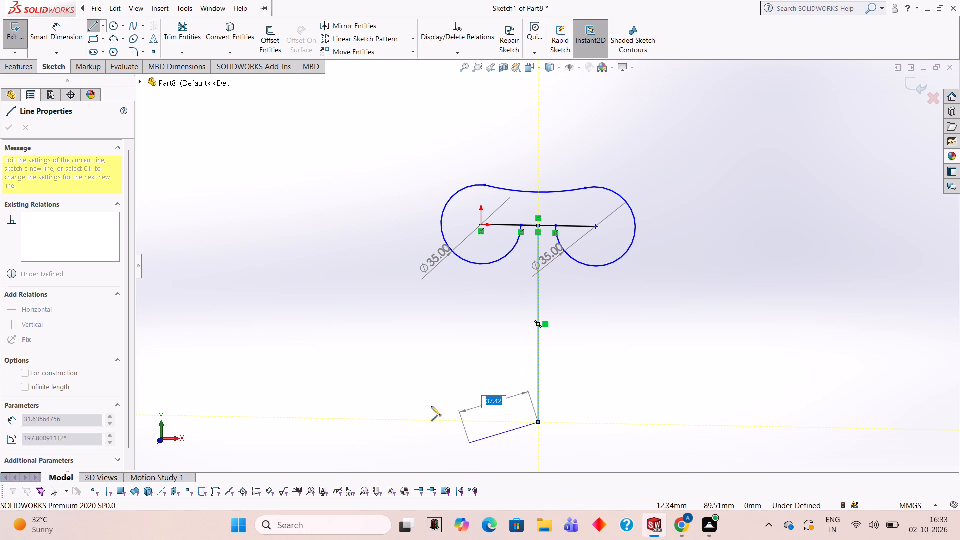
key("5")
key("Return")
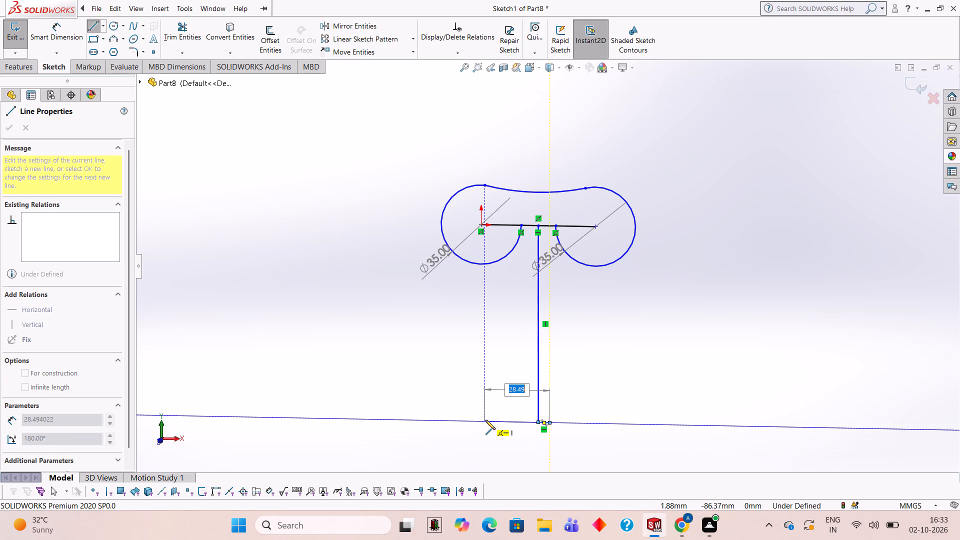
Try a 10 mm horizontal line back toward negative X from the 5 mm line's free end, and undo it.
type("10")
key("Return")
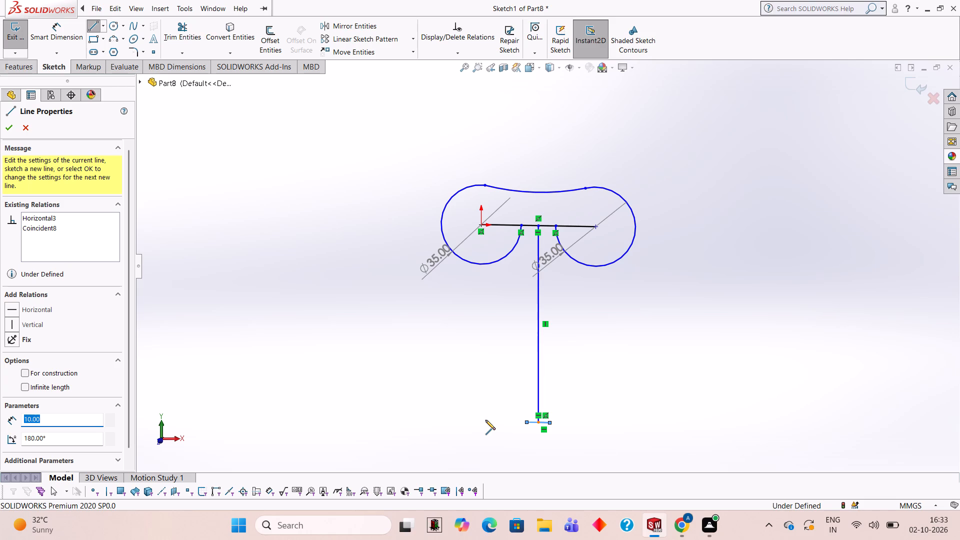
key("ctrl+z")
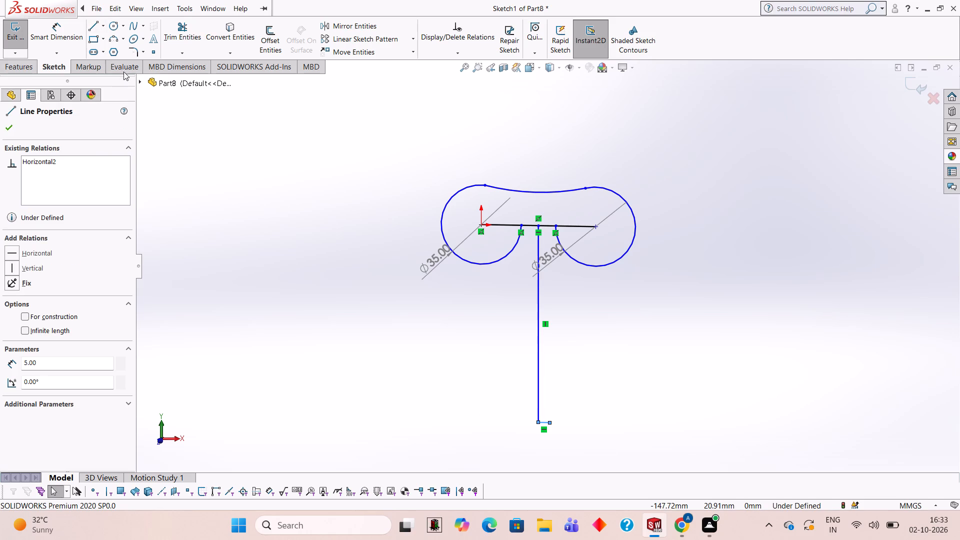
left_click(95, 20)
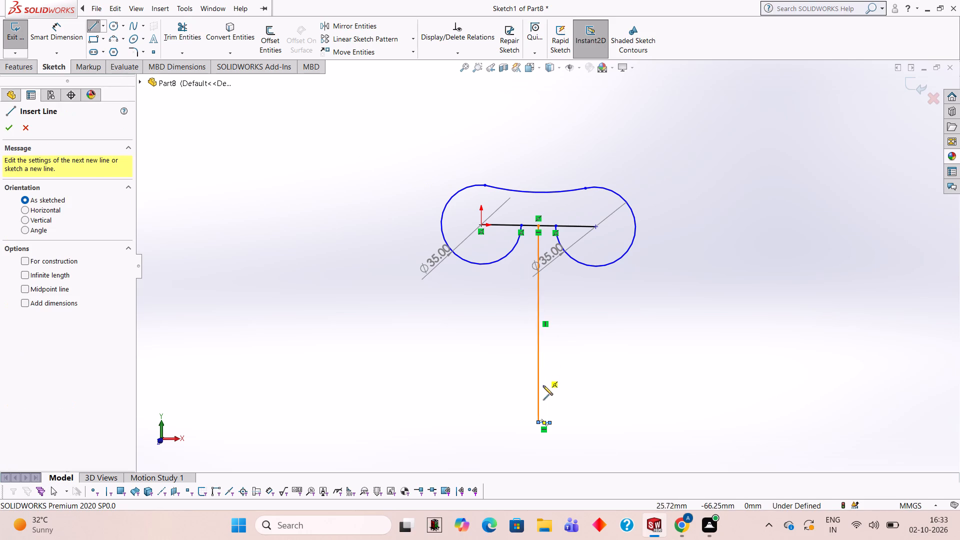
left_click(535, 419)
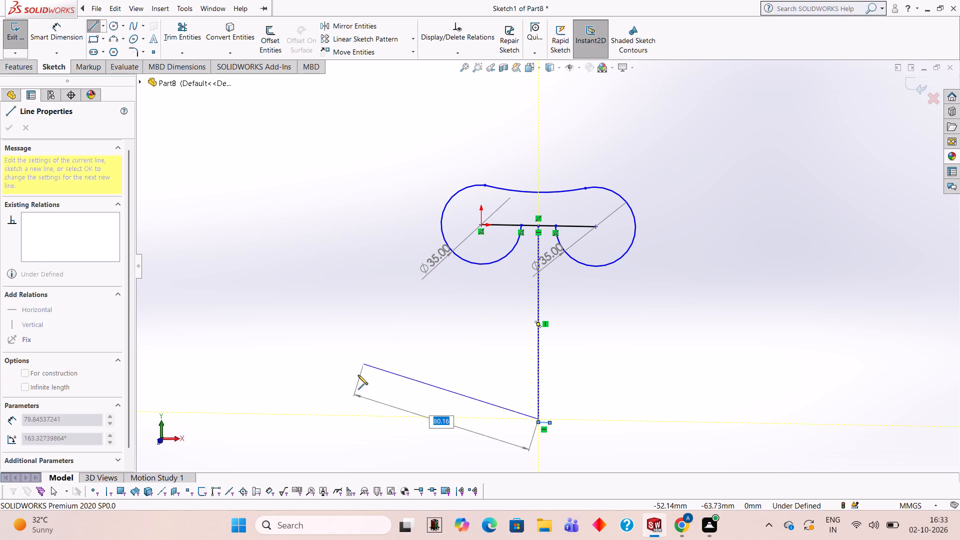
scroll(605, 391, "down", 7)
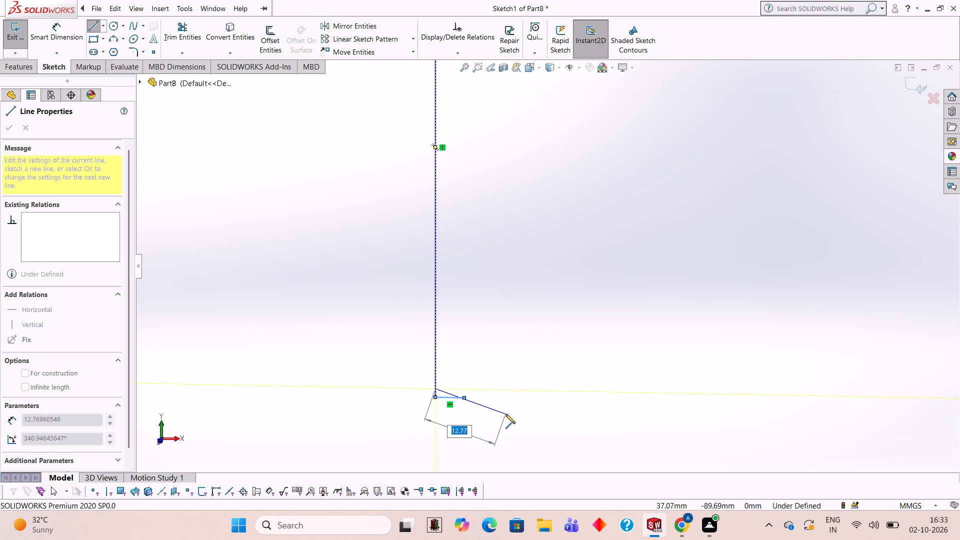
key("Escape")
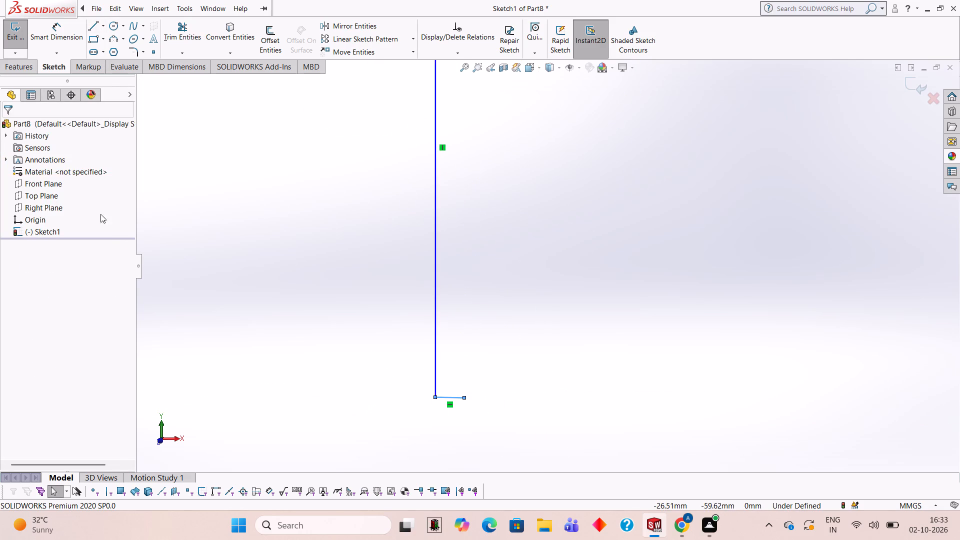
Draw a 5 mm horizontal line toward negative X from the lower end of the 87 mm vertical line.
left_click(90, 29)
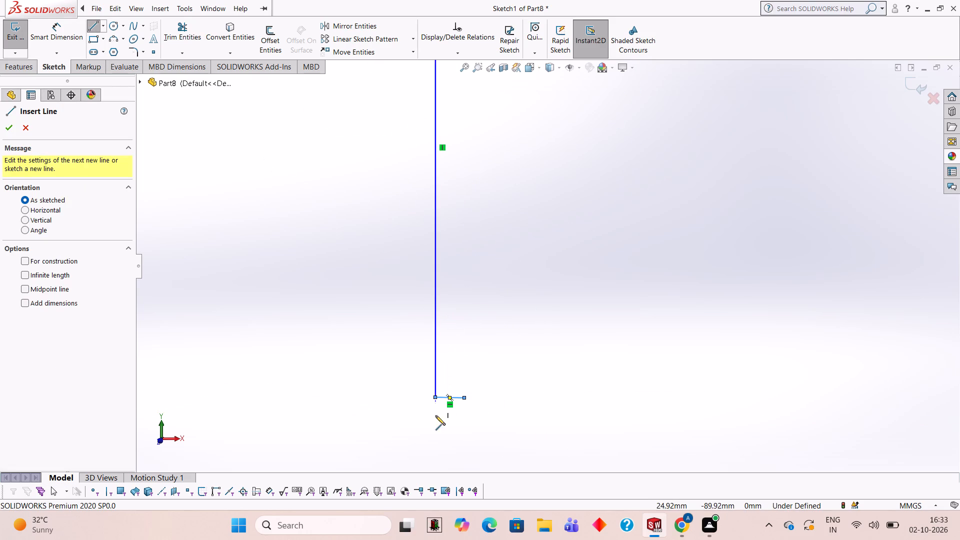
left_click(433, 398)
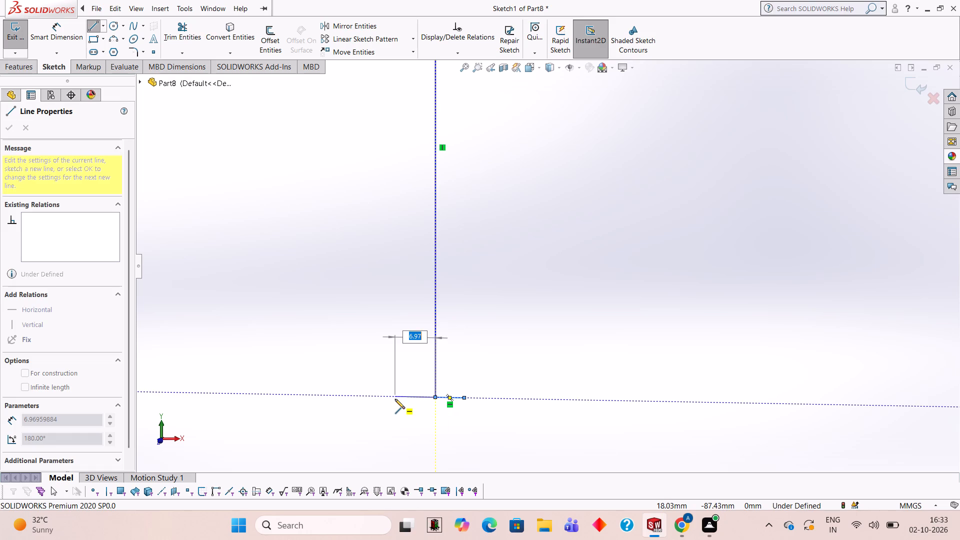
key("5")
key("Return")
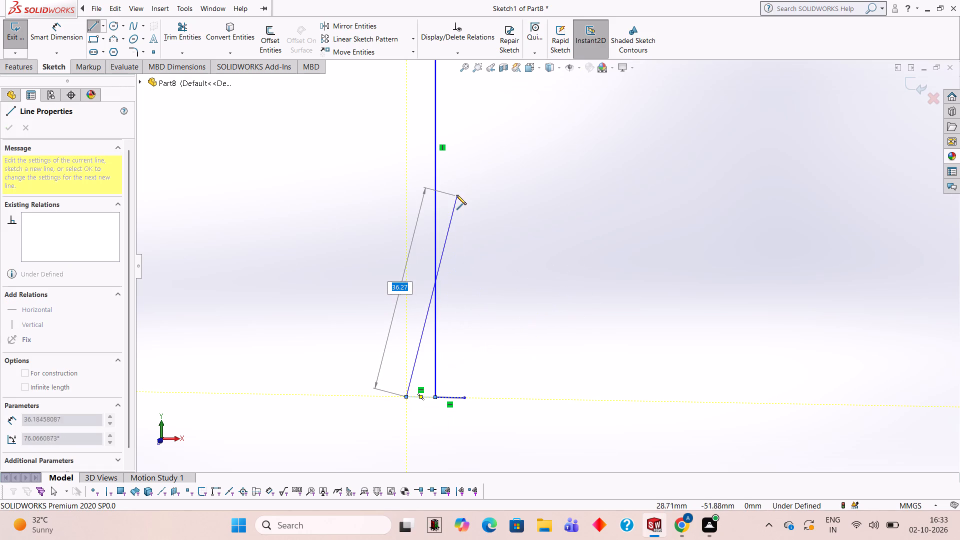
Draw a 45 mm vertical line upward from the free end of the 5 mm line on the negative X side.
scroll(426, 144, "up", 5)
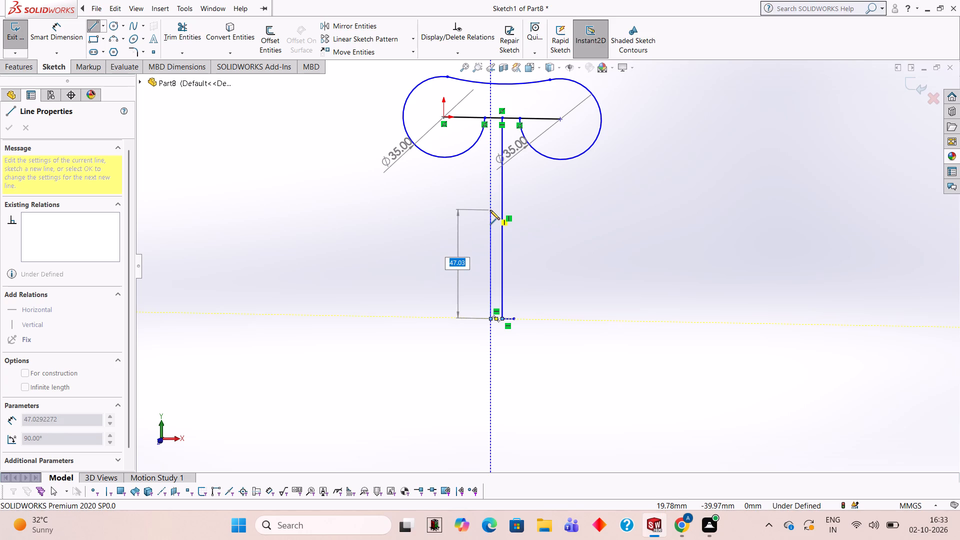
type("45")
key("Return")
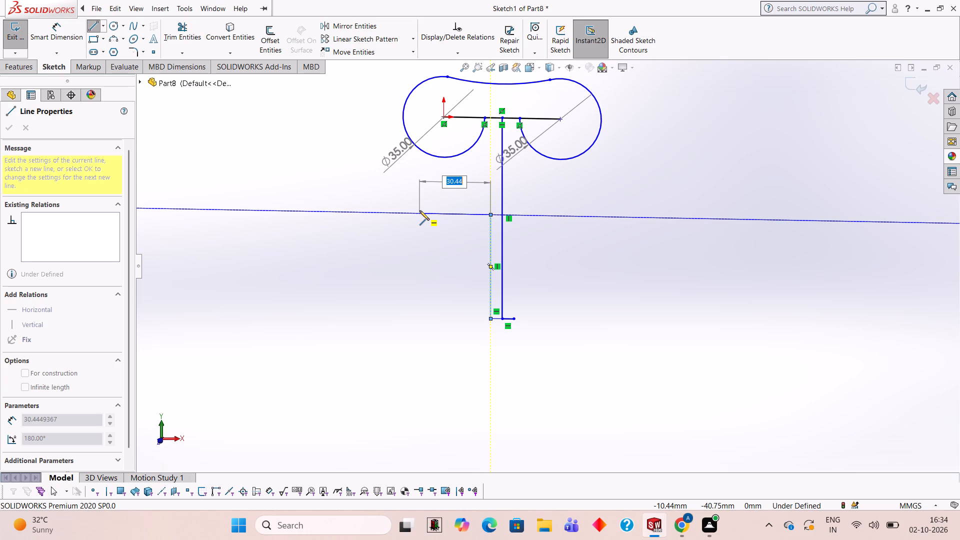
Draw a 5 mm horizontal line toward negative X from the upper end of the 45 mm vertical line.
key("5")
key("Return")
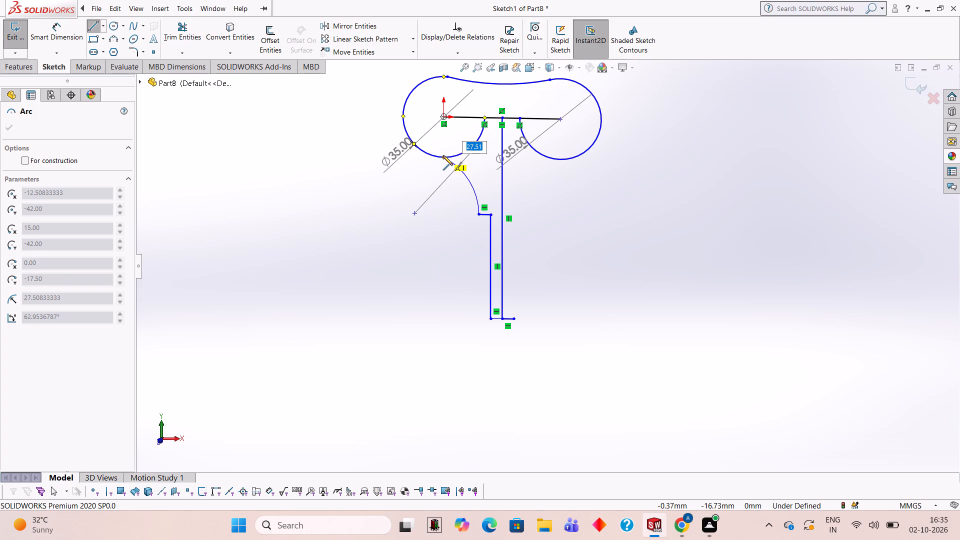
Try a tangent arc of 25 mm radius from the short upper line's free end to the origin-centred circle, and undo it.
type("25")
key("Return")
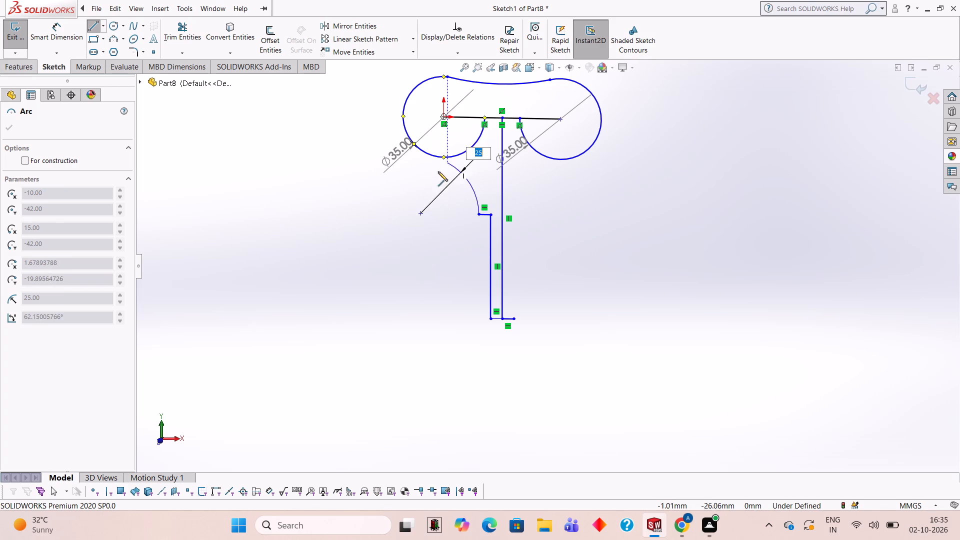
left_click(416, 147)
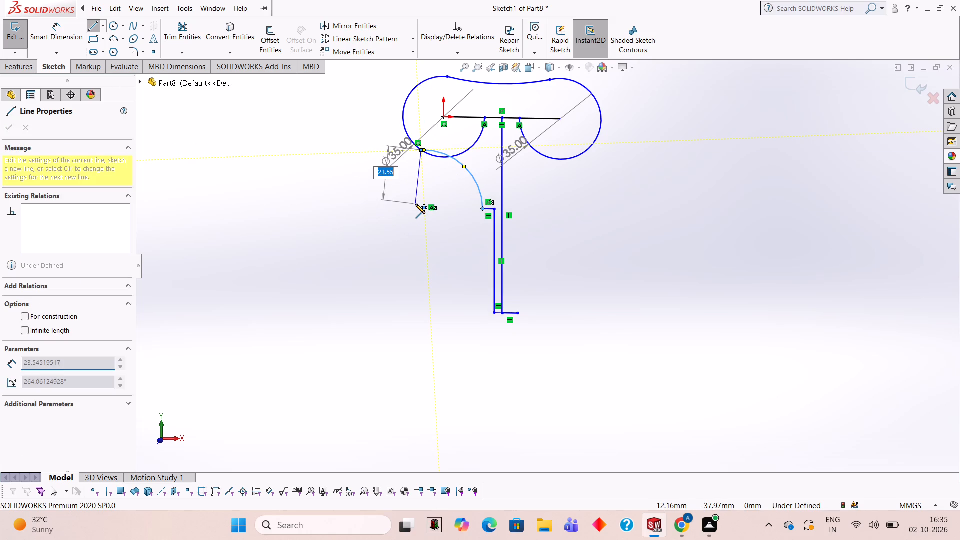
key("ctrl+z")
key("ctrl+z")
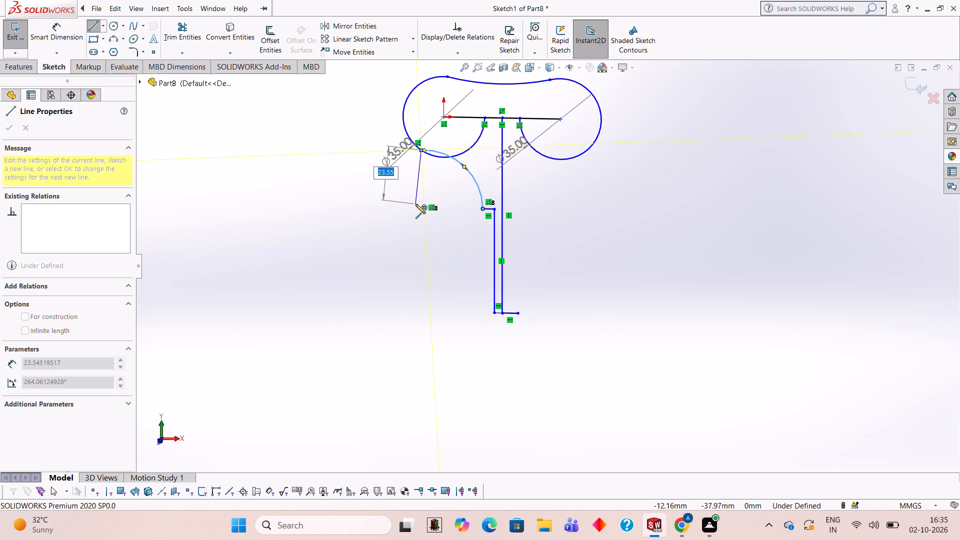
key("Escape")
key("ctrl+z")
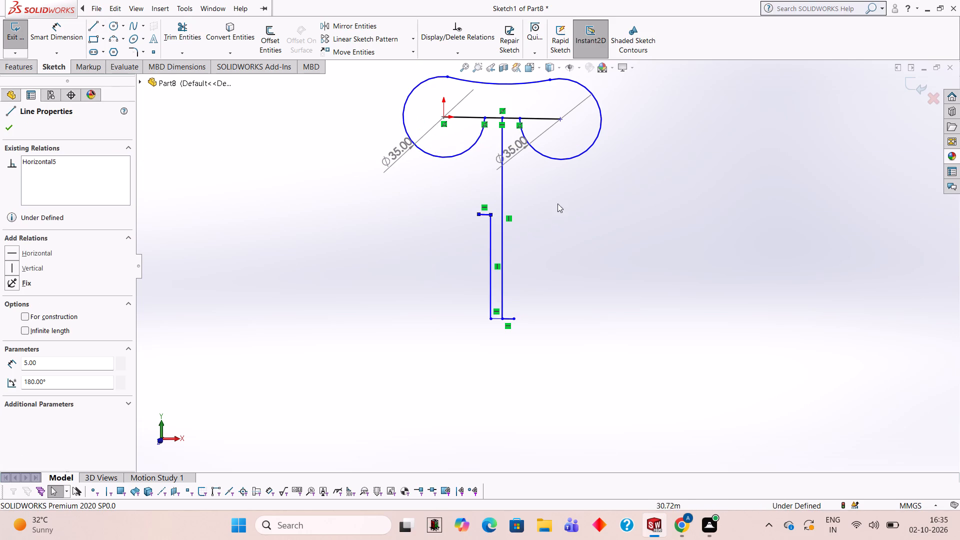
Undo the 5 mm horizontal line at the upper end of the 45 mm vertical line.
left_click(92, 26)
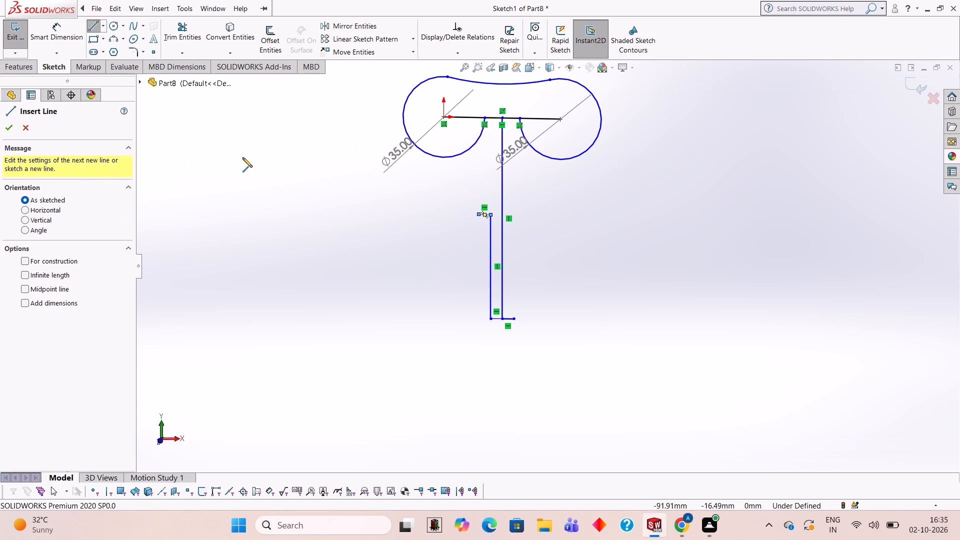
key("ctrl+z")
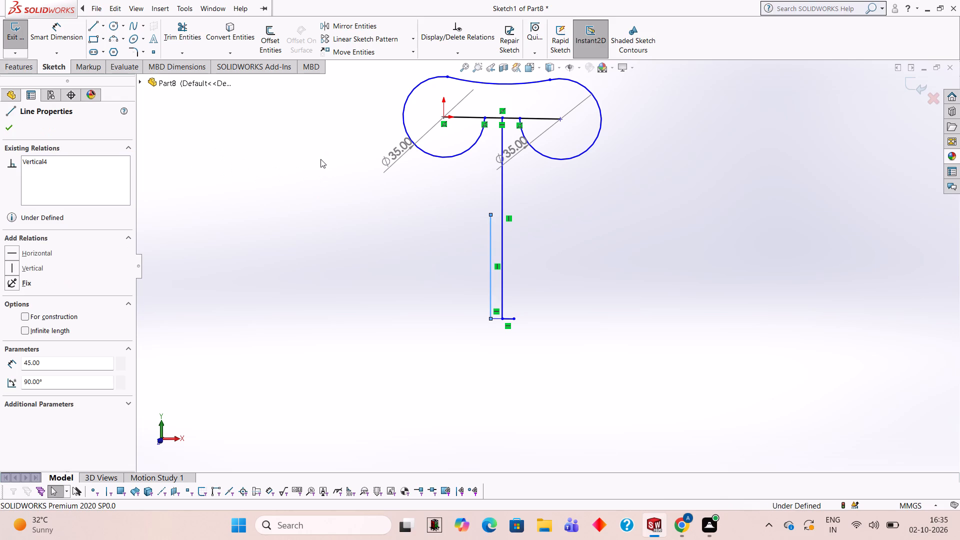
Draw a 5 mm horizontal line outward toward negative X from the upper end of the 45 mm vertical line.
left_click(93, 21)
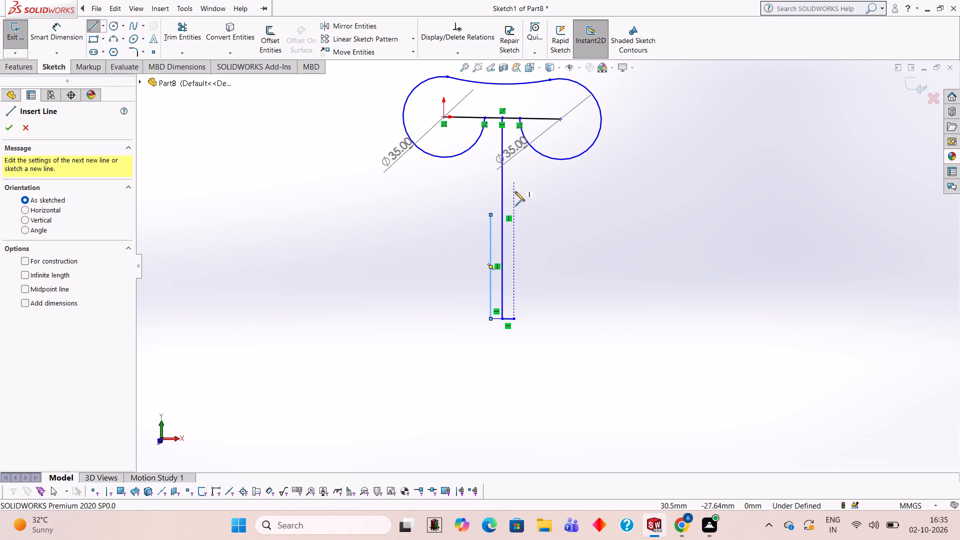
left_click(489, 214)
key("5")
key("Return")
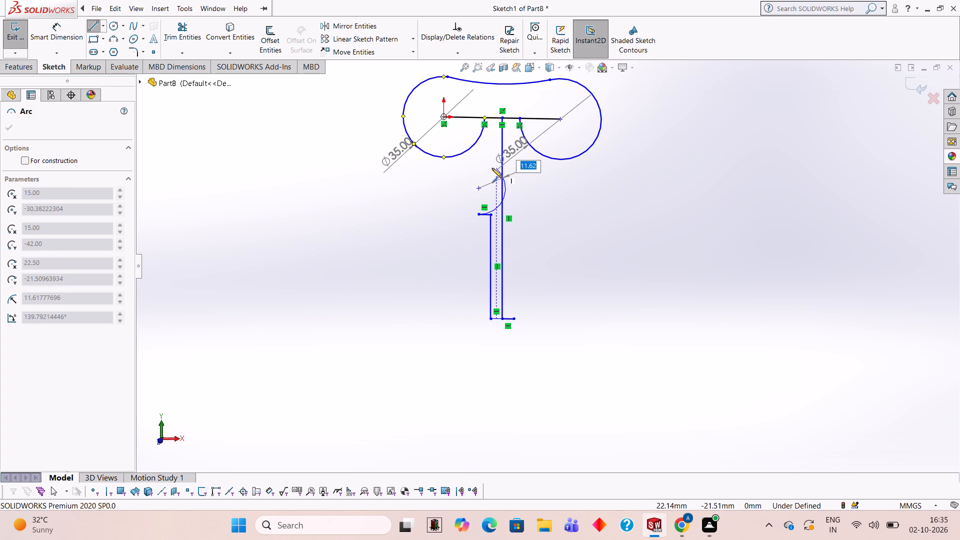
key("grave")
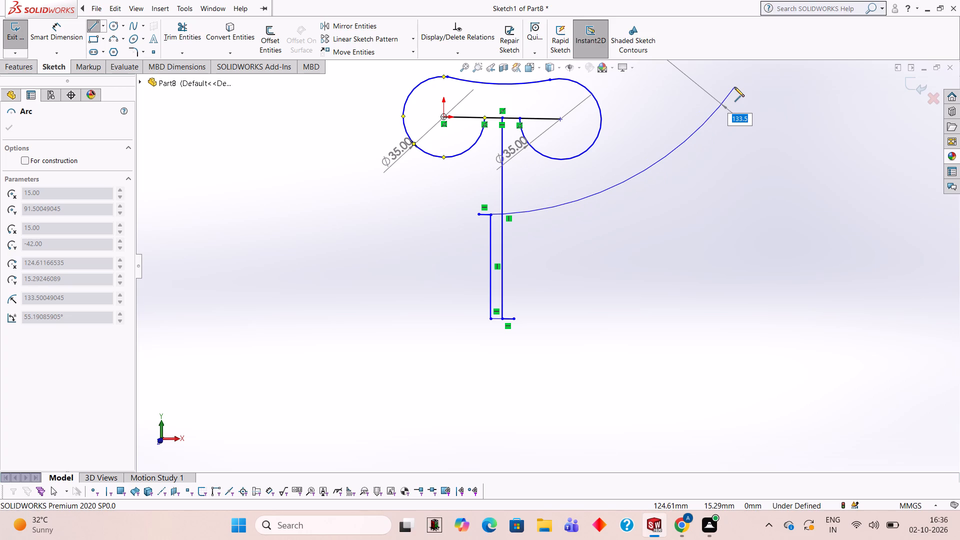
key("Escape")
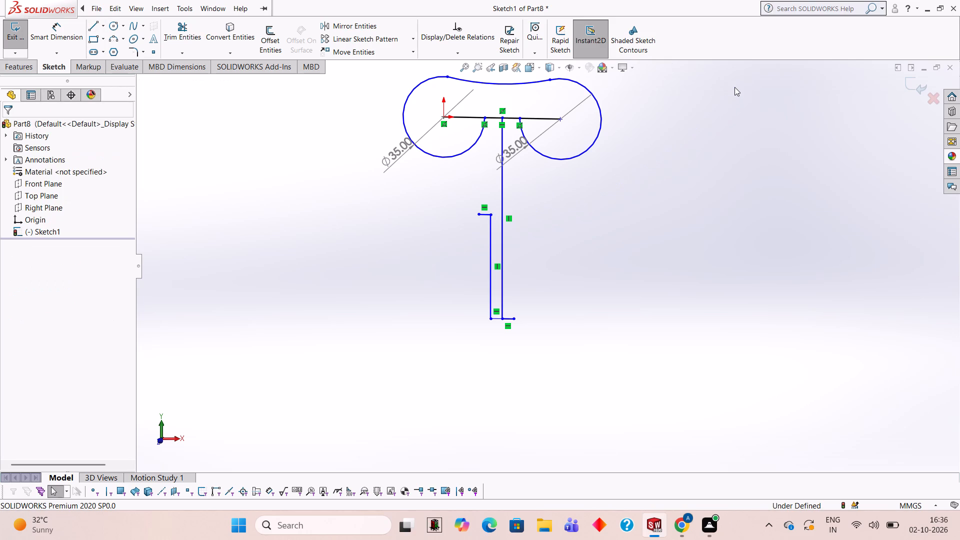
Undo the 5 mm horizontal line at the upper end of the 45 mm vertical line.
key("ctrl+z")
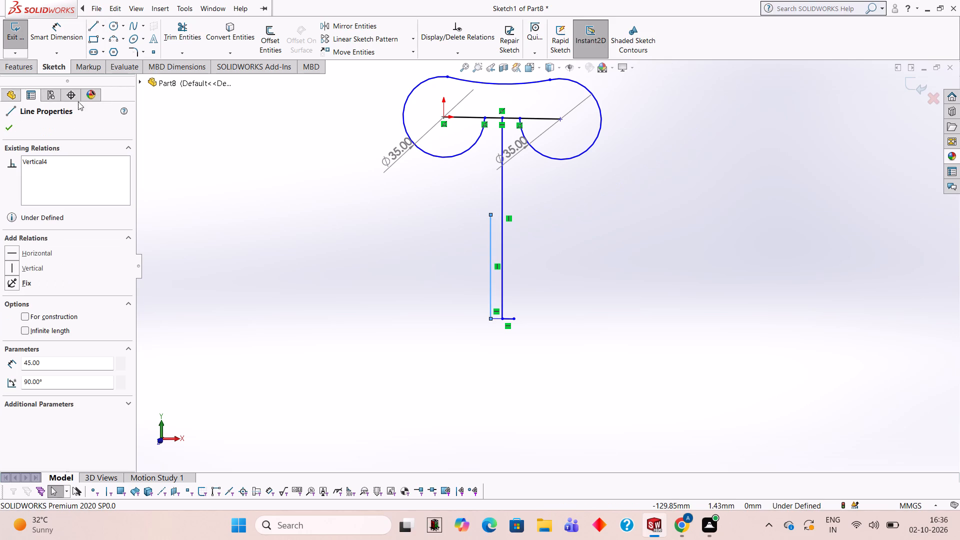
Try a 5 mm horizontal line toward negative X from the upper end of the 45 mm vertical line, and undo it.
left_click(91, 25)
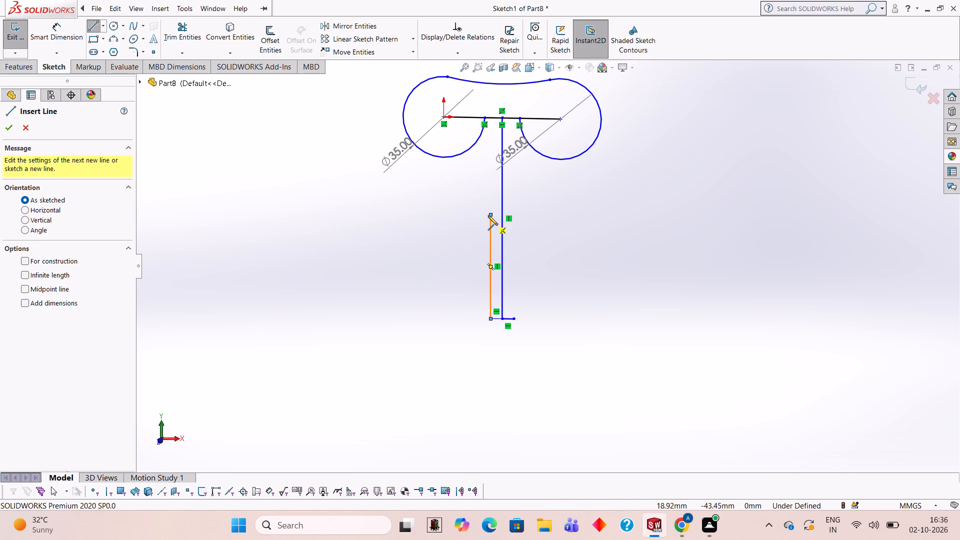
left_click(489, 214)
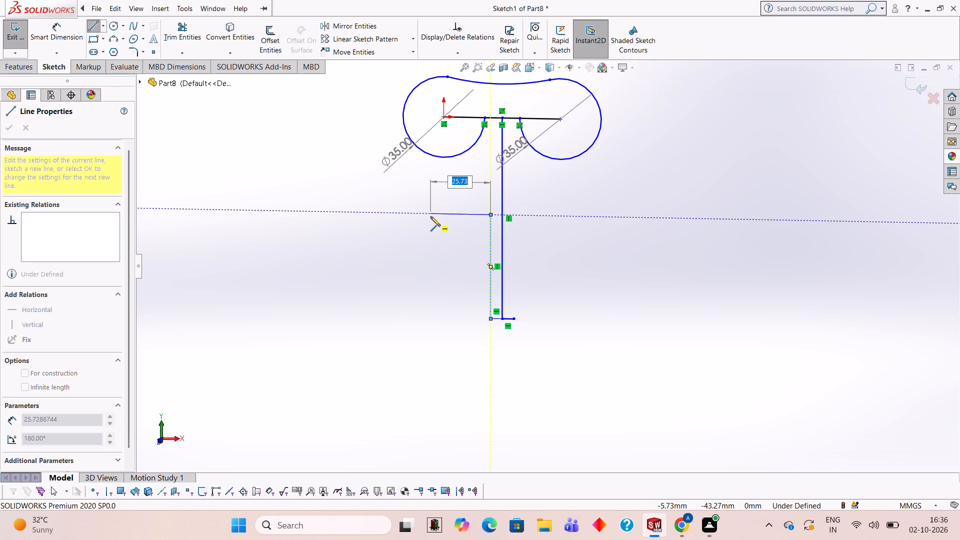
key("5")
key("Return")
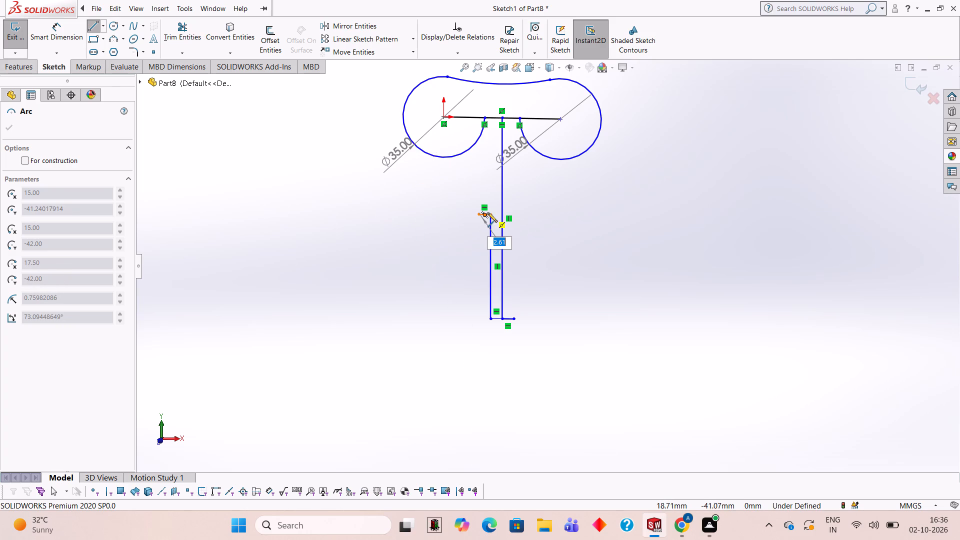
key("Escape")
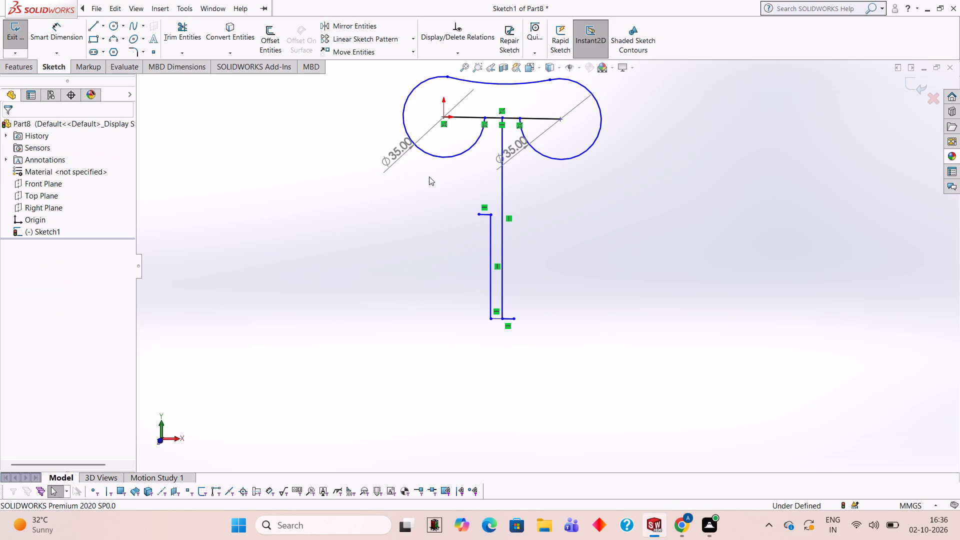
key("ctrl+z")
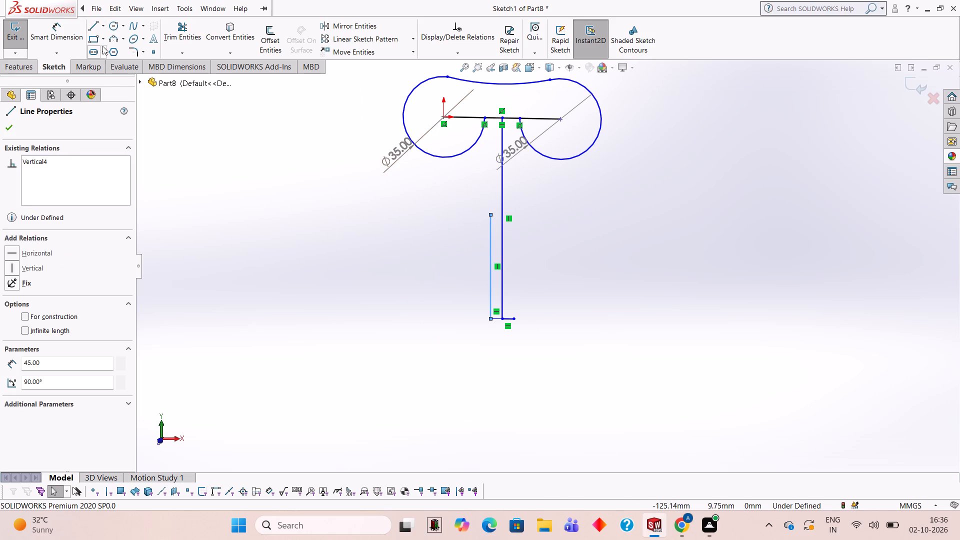
Draw a 5 mm horizontal line toward negative X from the upper end of the 45 mm vertical line.
left_click(93, 26)
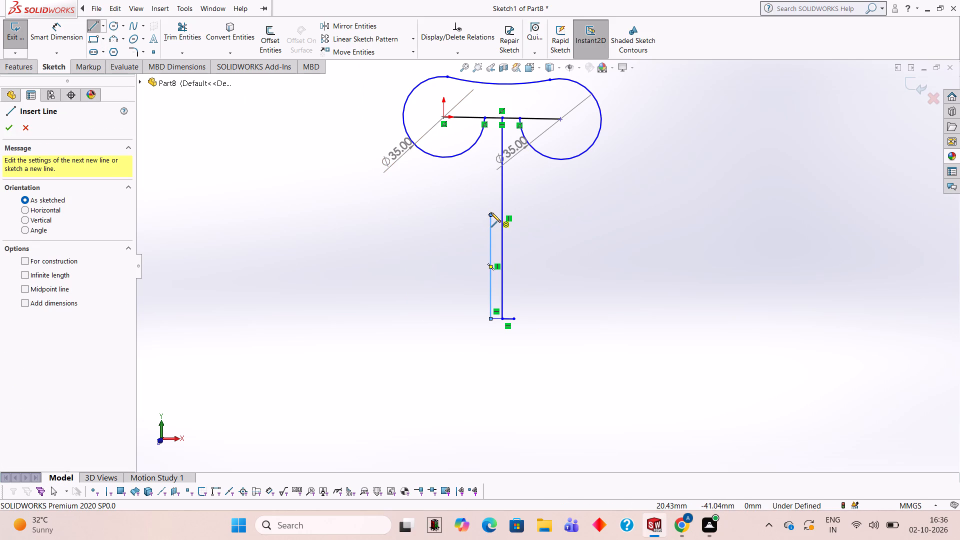
left_click(491, 212)
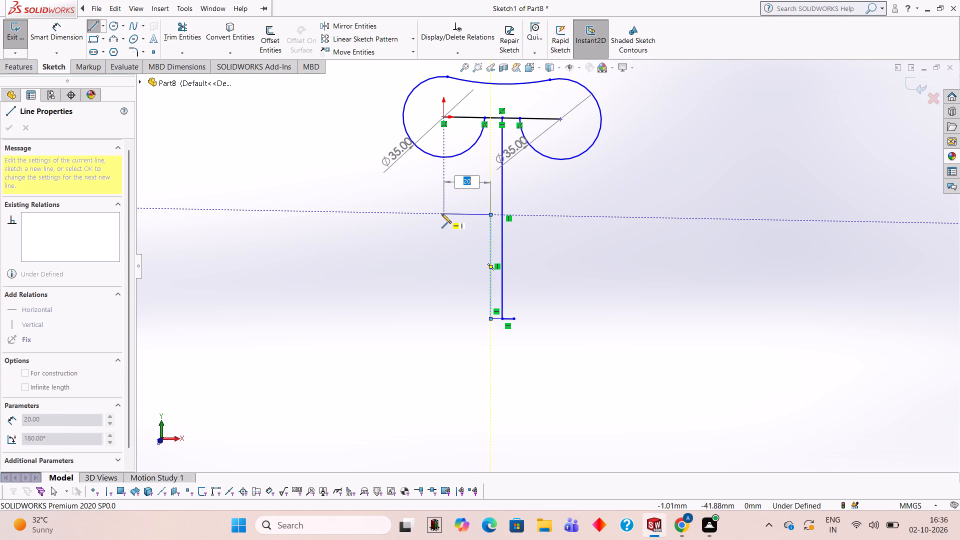
key("5")
key("Return")
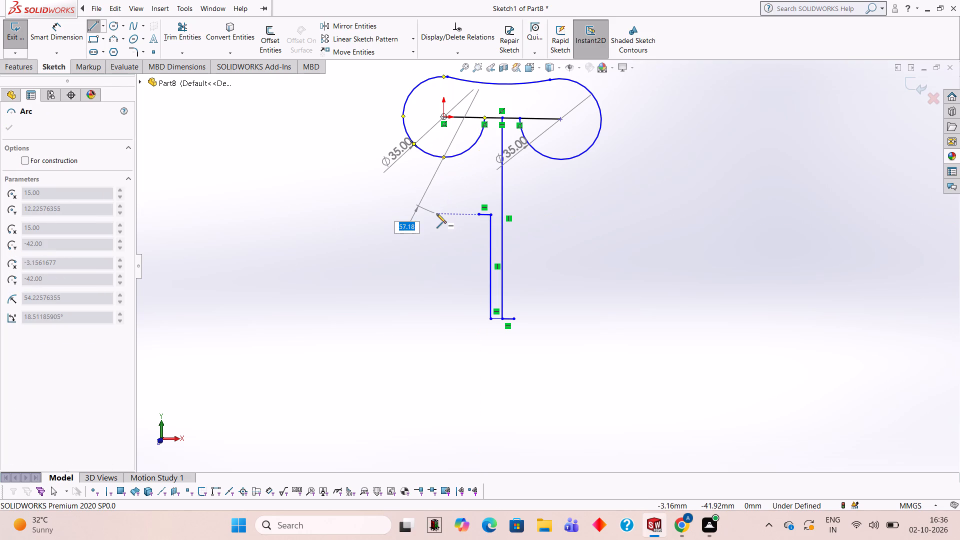
key("Escape")
Draw a three-point arc of 25 mm radius from the short line's free end to the lowest point of the origin-centred circle.
left_click(112, 37)
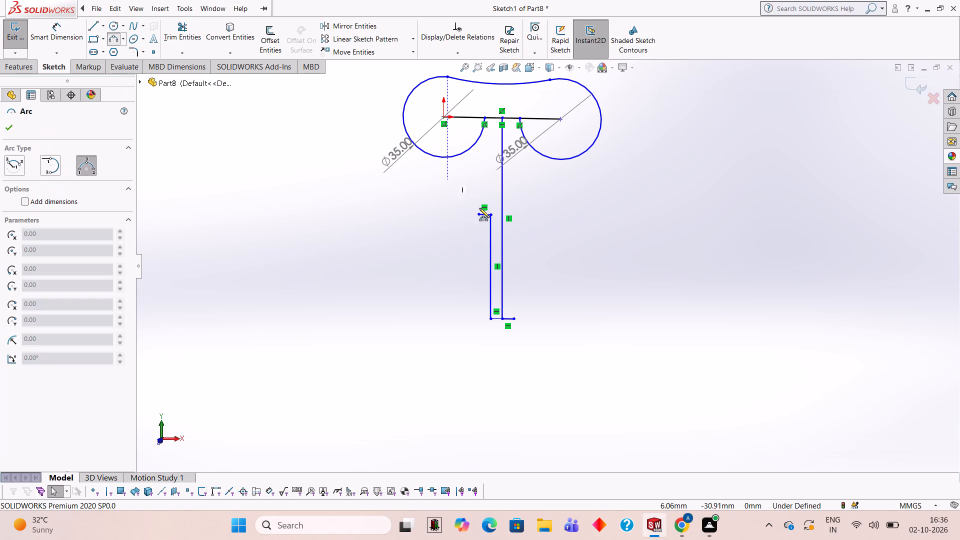
left_click(477, 213)
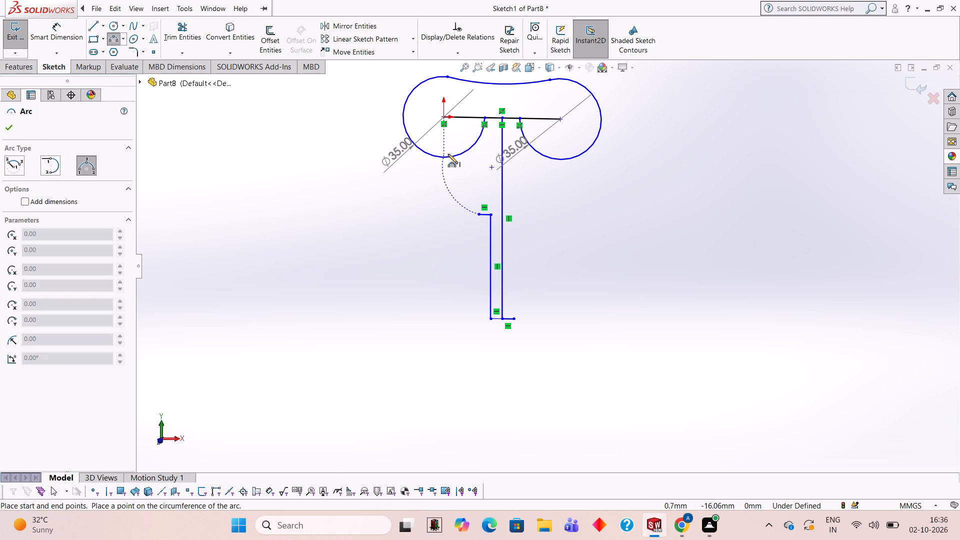
left_click(444, 157)
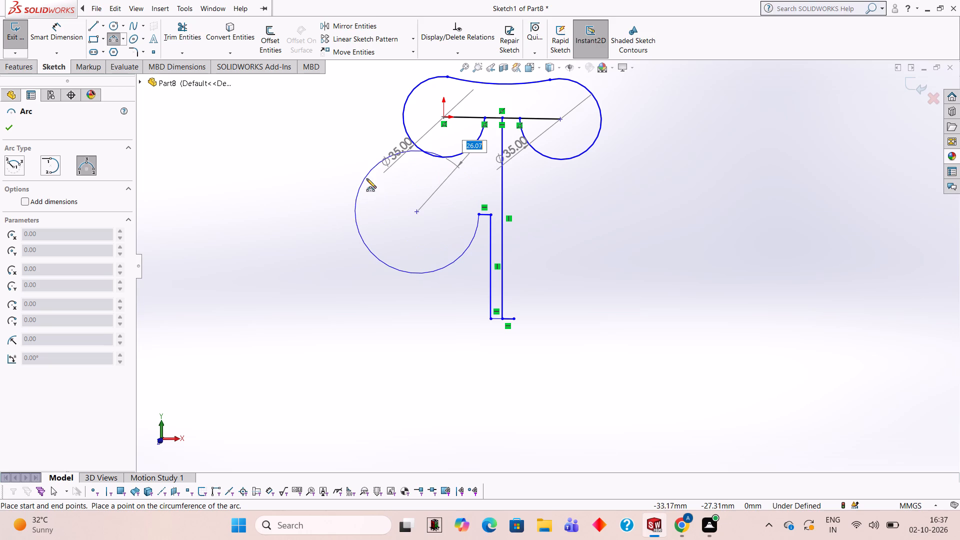
scroll(526, 433, "up", 2)
key("x")
key("3")
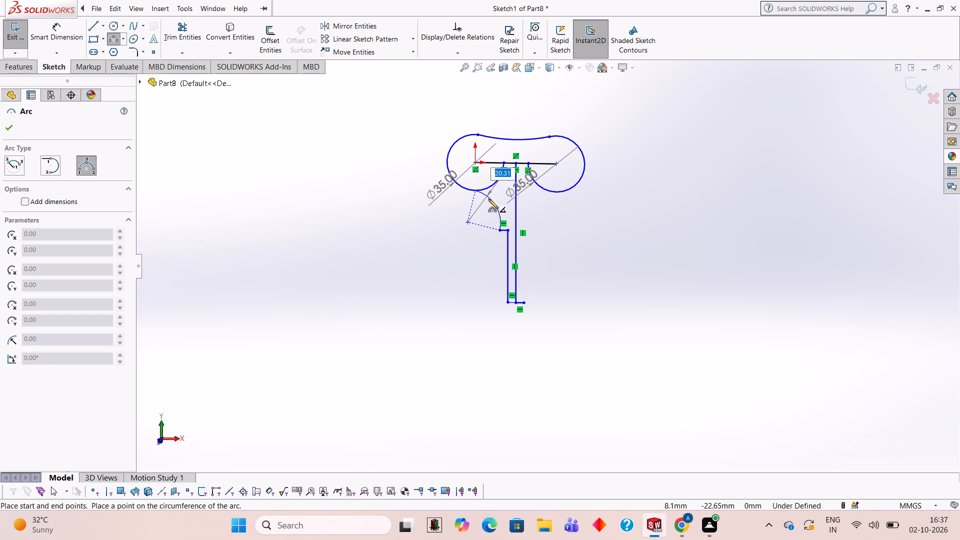
type("25")
key("Return")
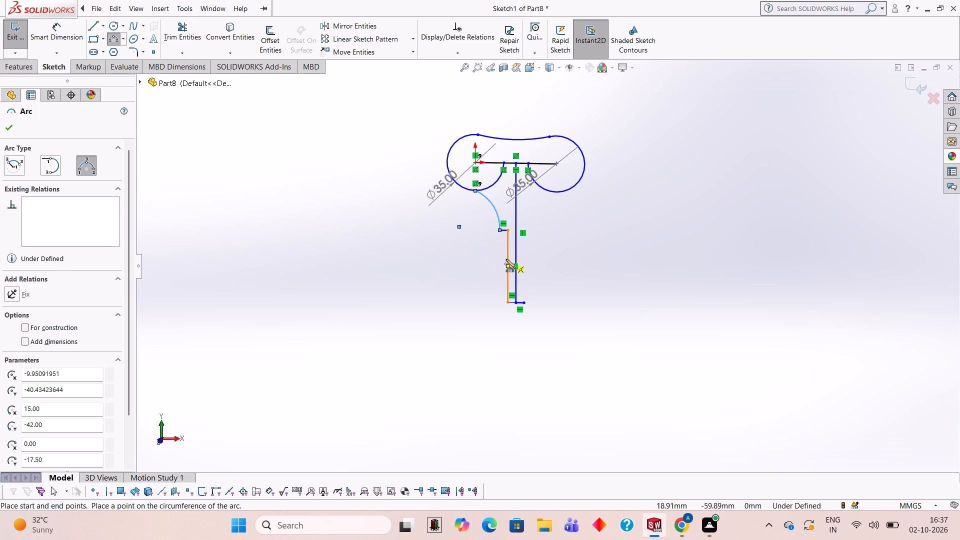
Draw a 45 mm vertical line upward from the positive-X end of the stem's bottom edge.
scroll(502, 202, "down", 4)
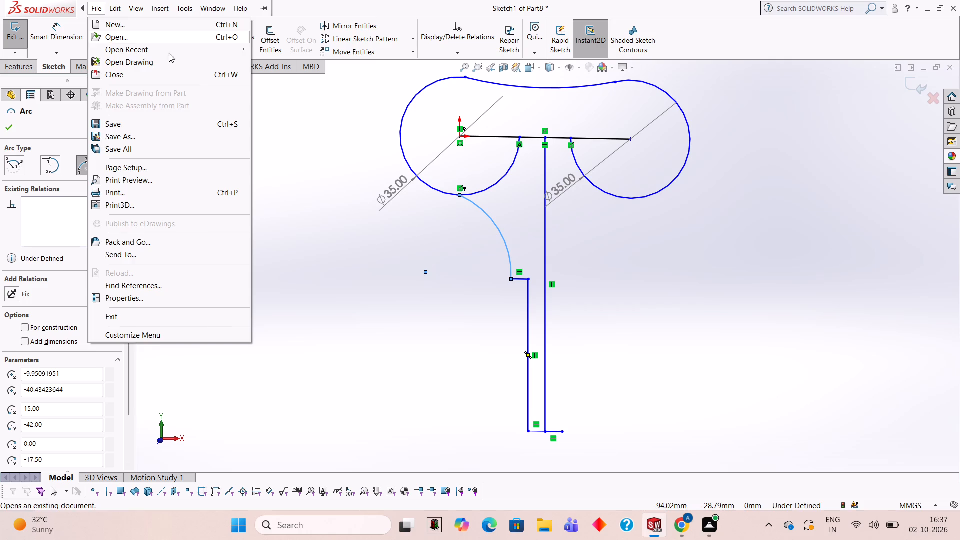
left_click(289, 115)
left_click(98, 22)
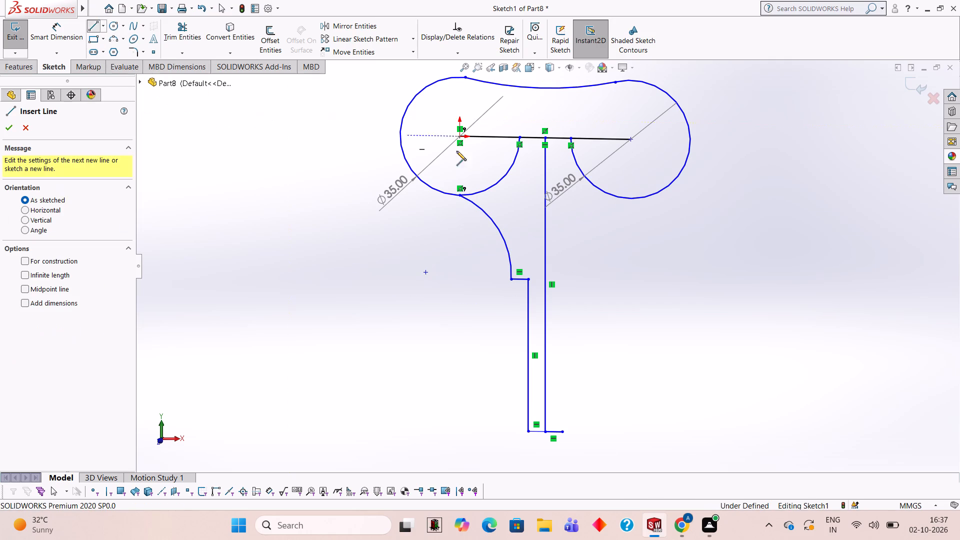
scroll(254, 150, "up", 2)
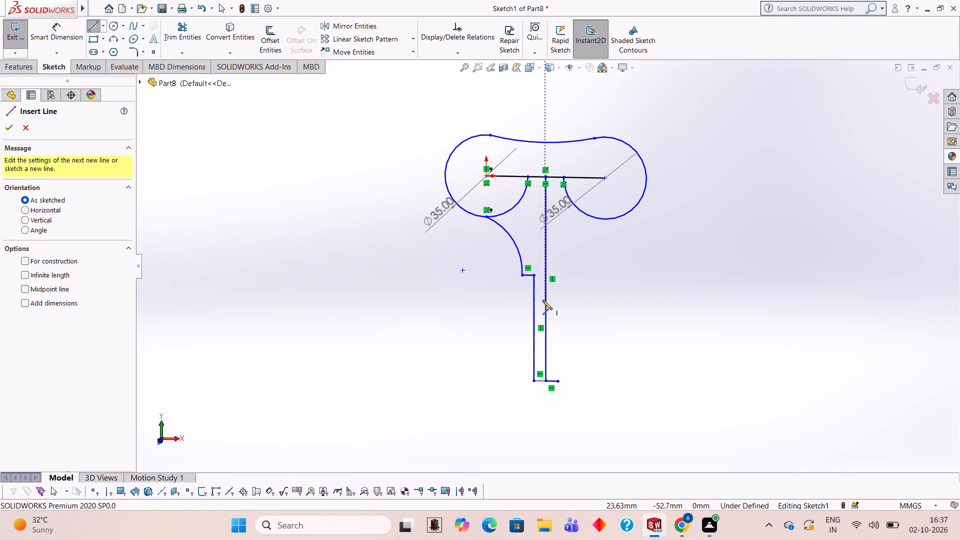
scroll(550, 379, "down", 1)
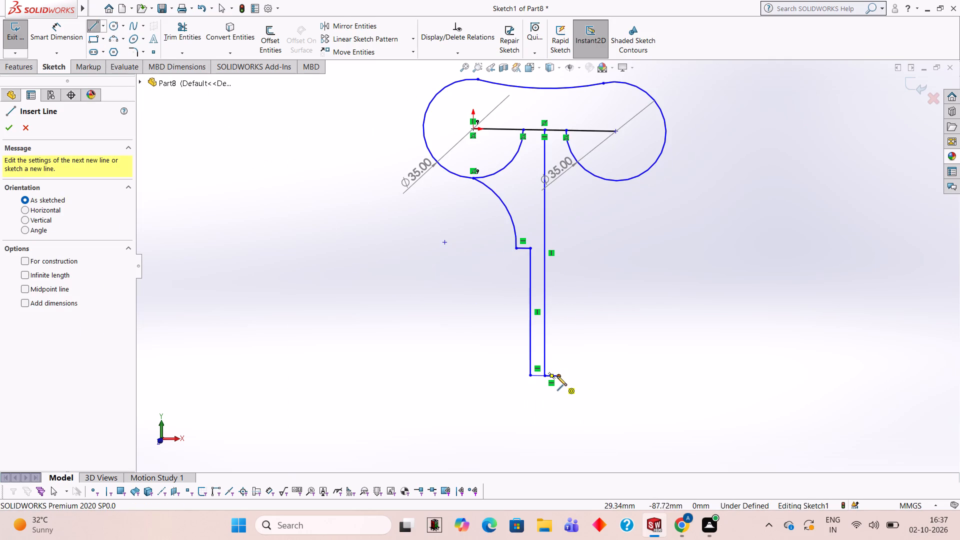
left_click(560, 376)
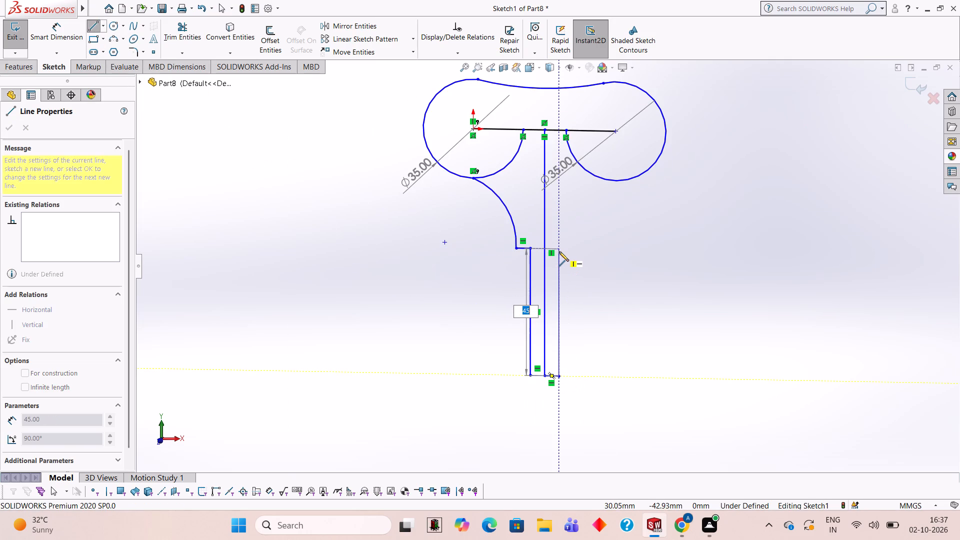
type("45")
key("Return")
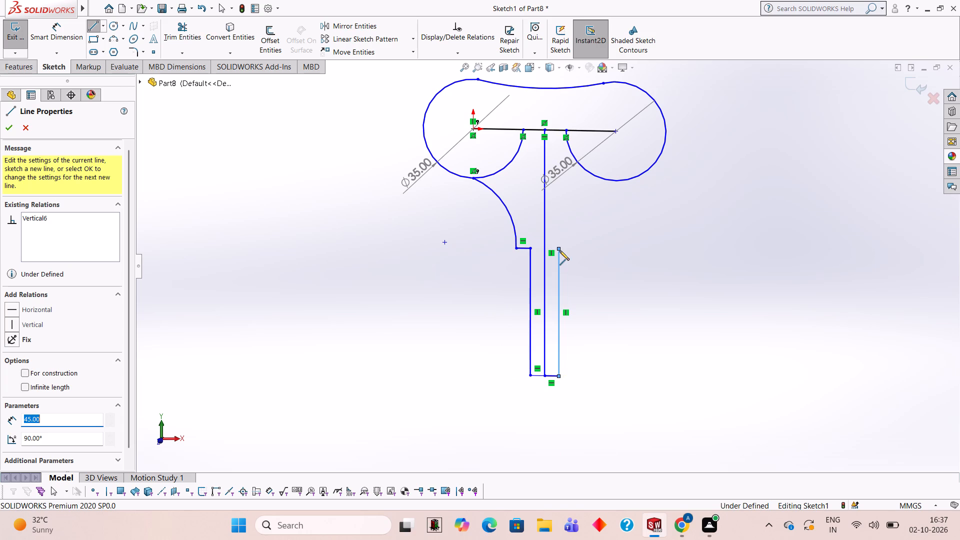
Continue with a 5 mm horizontal line toward positive X from the top of the new vertical line.
key("5")
key("Return")
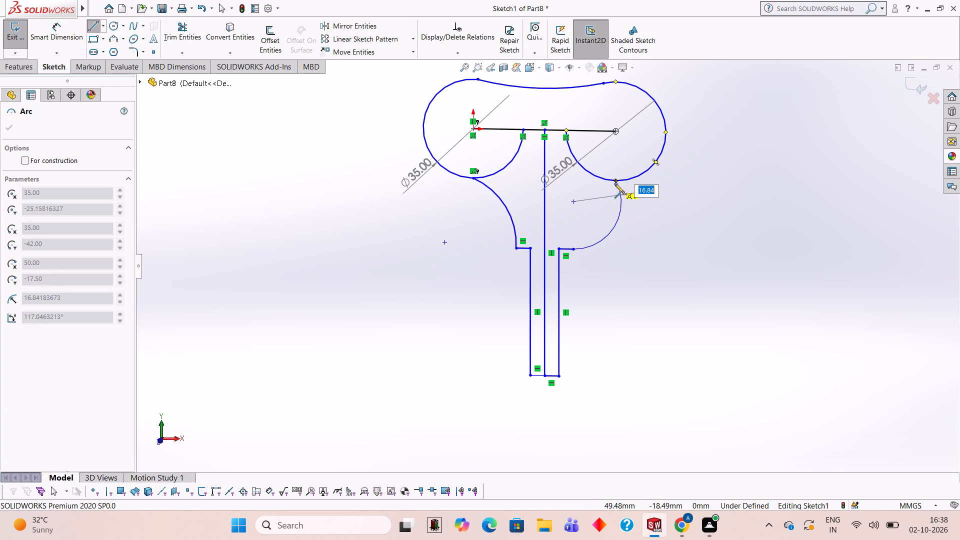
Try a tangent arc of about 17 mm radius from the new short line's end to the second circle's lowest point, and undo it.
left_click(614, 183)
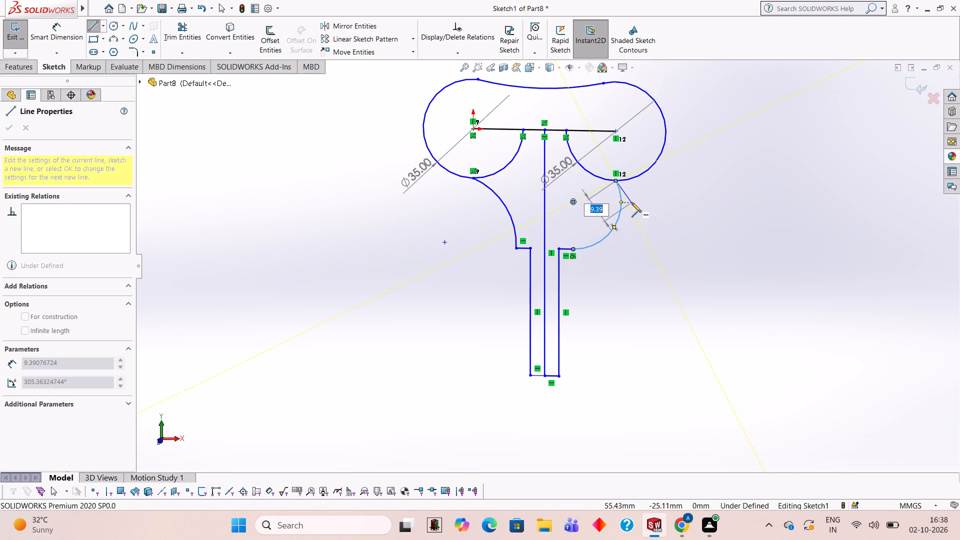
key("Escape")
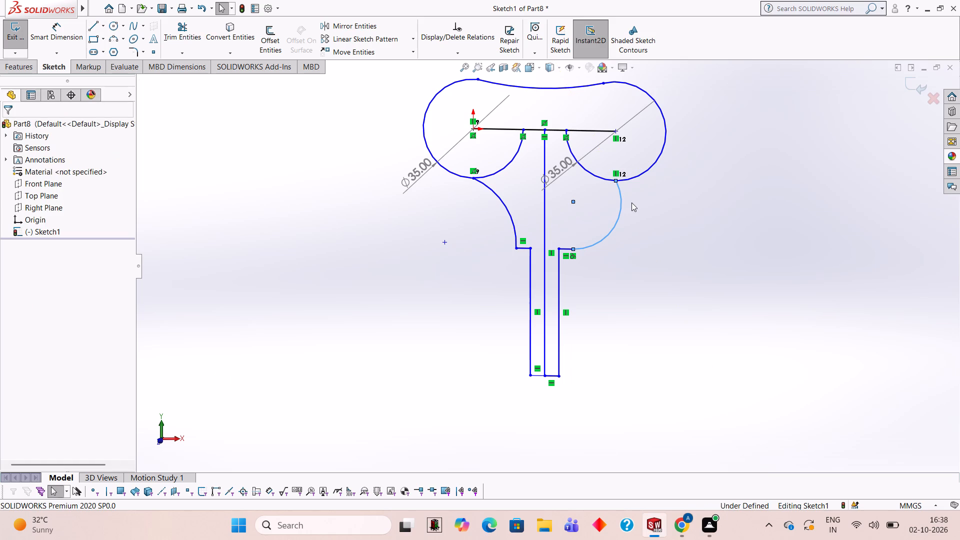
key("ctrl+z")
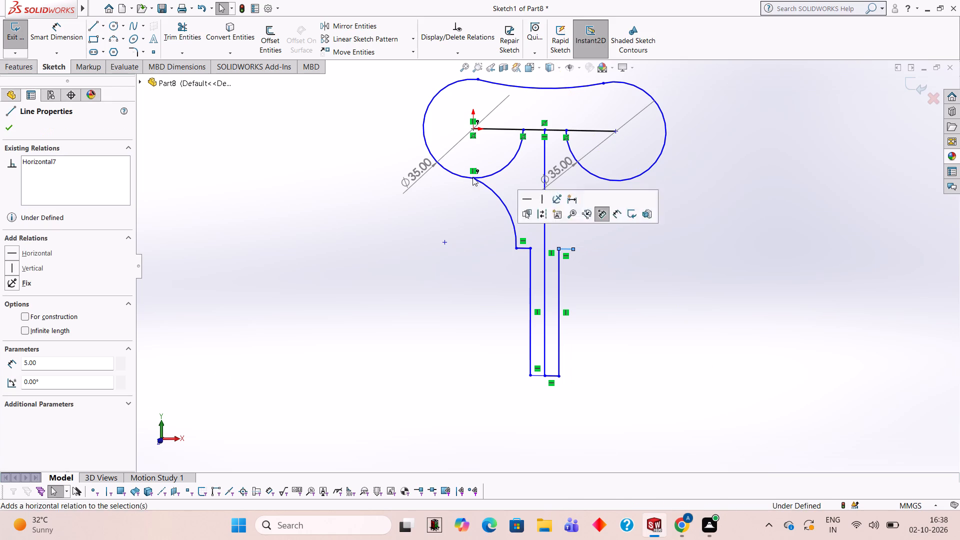
Draw a three-point arc of 25 mm radius from the positive-X short line's free end to the second circle's lowest point.
left_click(111, 41)
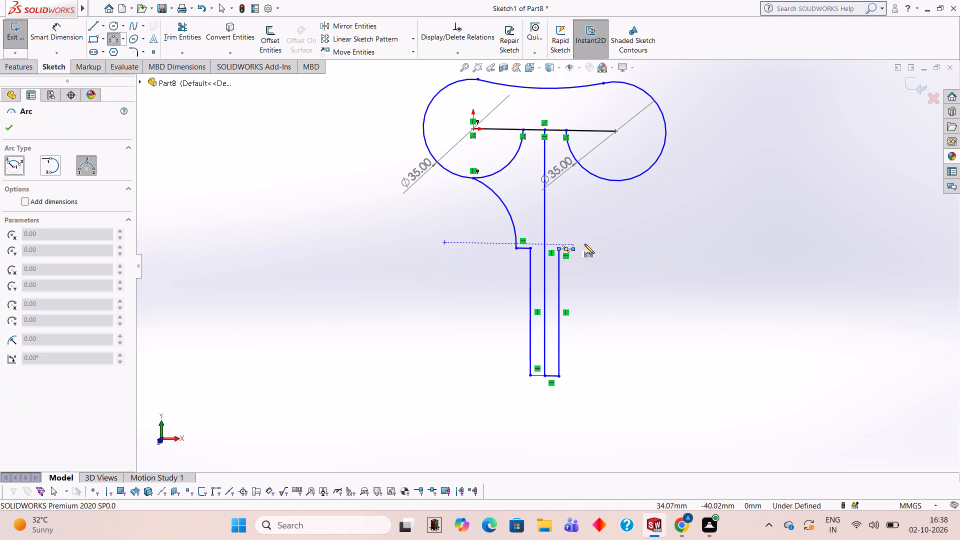
left_click(575, 248)
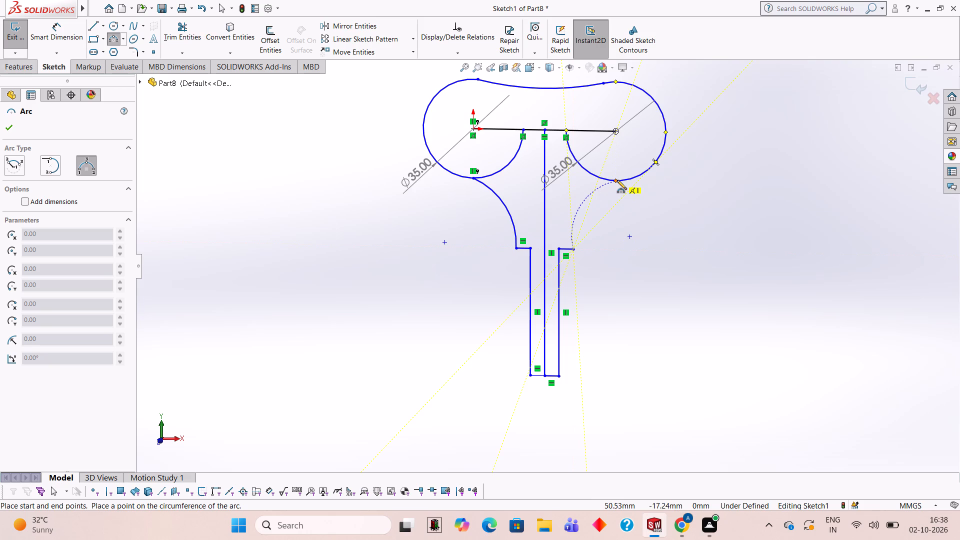
left_click(614, 179)
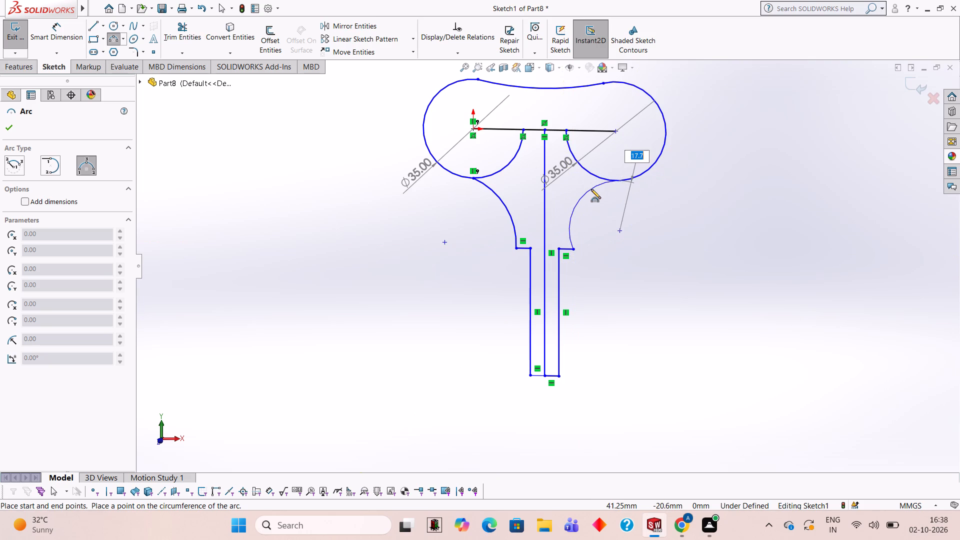
type("25")
key("Return")
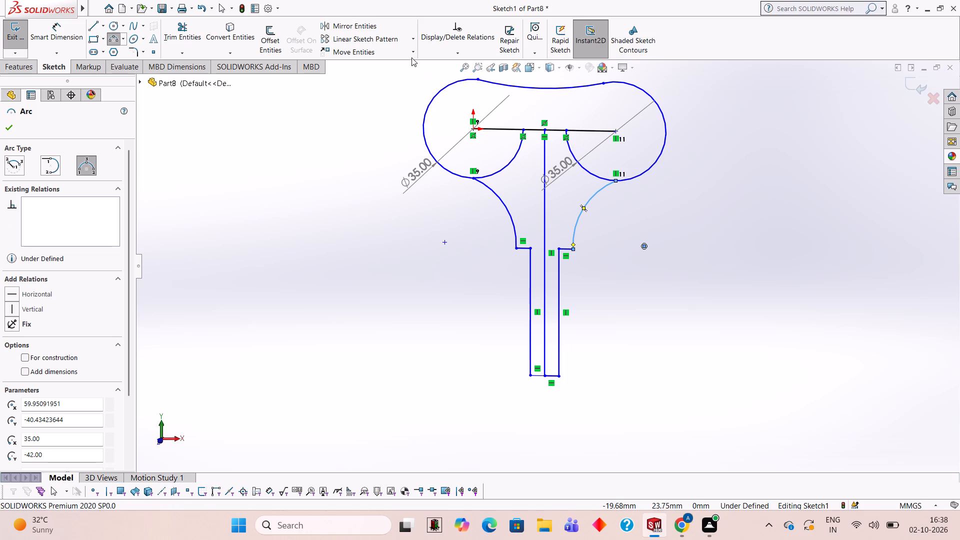
Trim away both circles' inner lower arcs, the centre-to-centre line and the long middle vertical line, leaving only the outer profile.
left_click(190, 37)
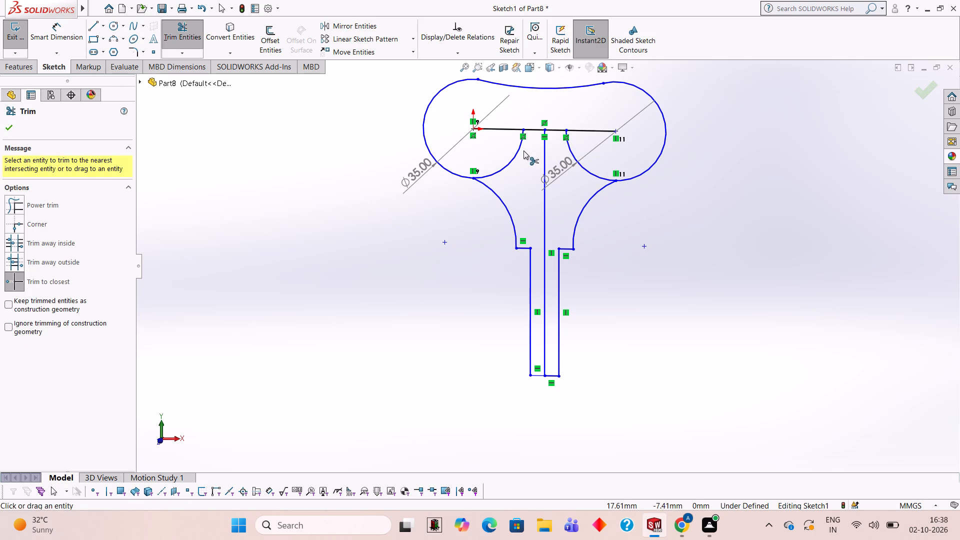
left_click(518, 148)
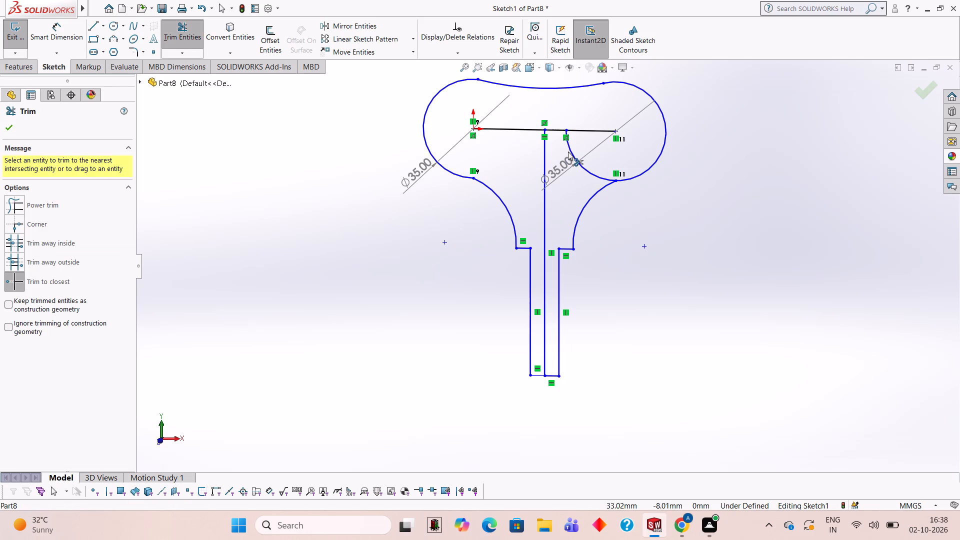
left_click(568, 151)
left_click(574, 133)
left_click(513, 271)
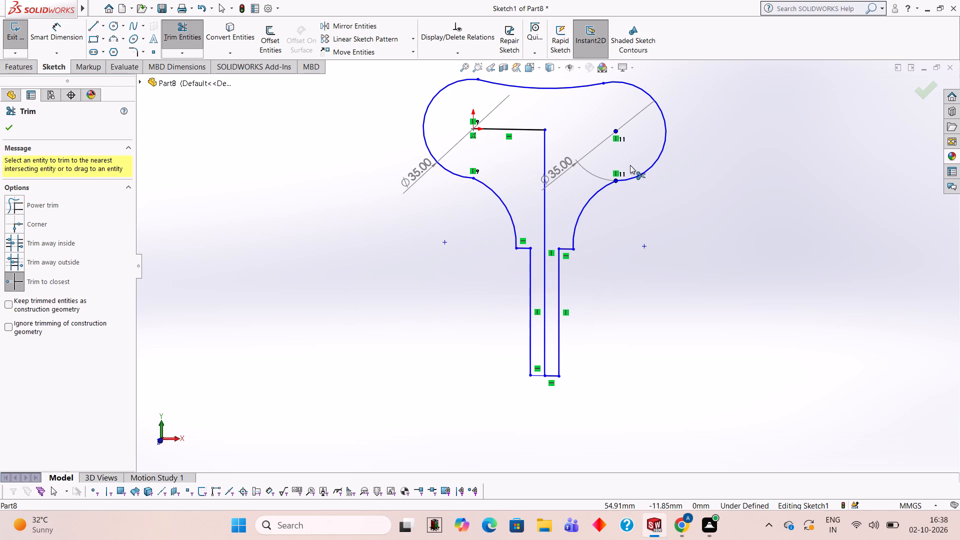
left_click(529, 130)
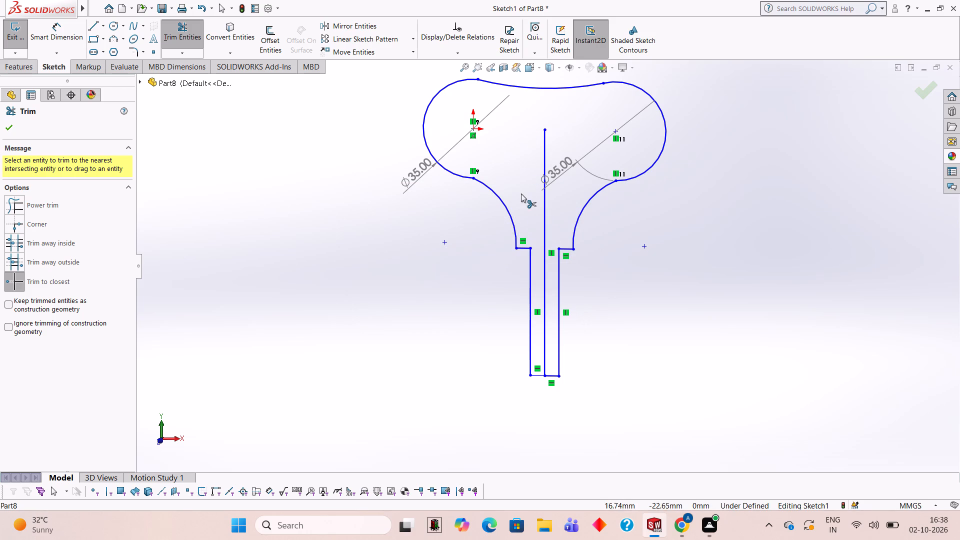
left_click(547, 193)
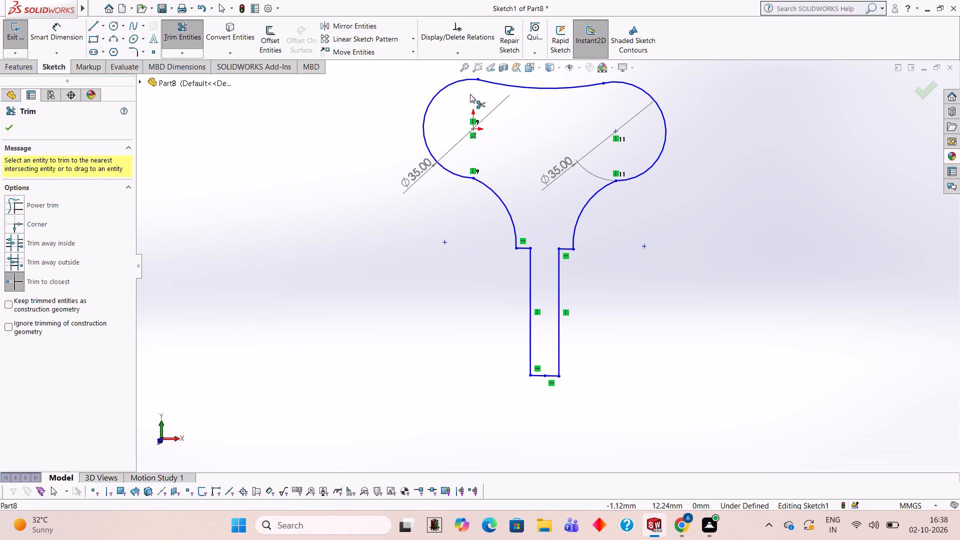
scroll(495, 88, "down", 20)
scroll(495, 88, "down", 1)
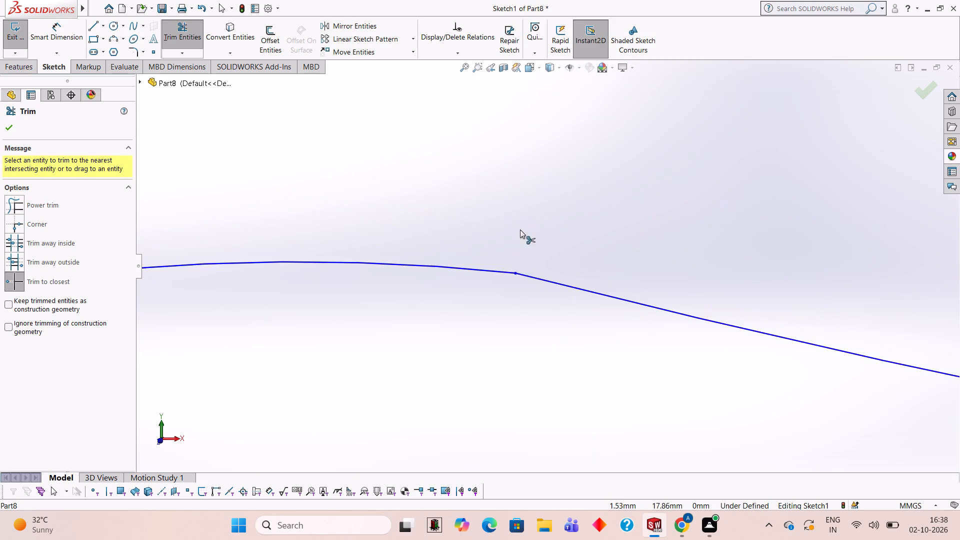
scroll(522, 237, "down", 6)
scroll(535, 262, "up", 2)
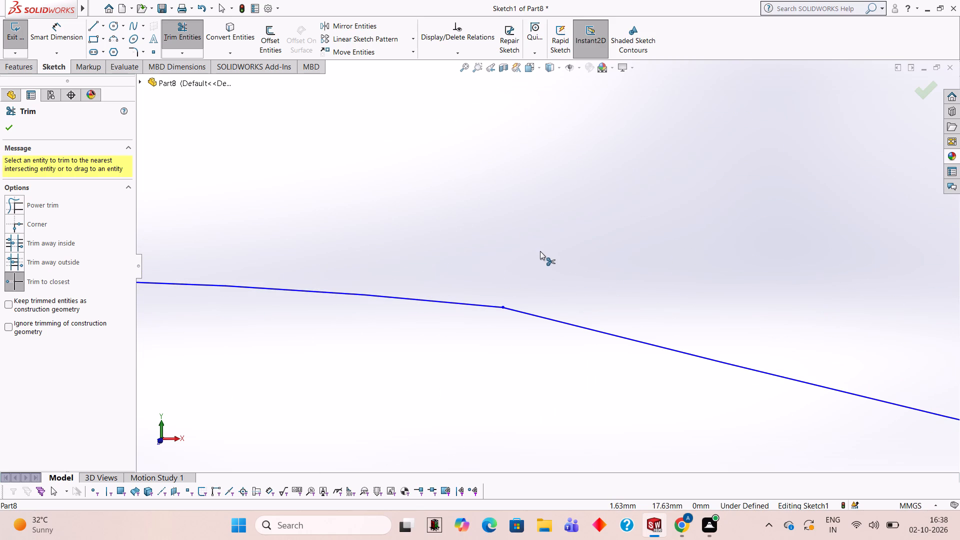
Extrude the closed profile as a blind boss with a depth of 20 mm from the sketch plane.
scroll(540, 251, "up", 1)
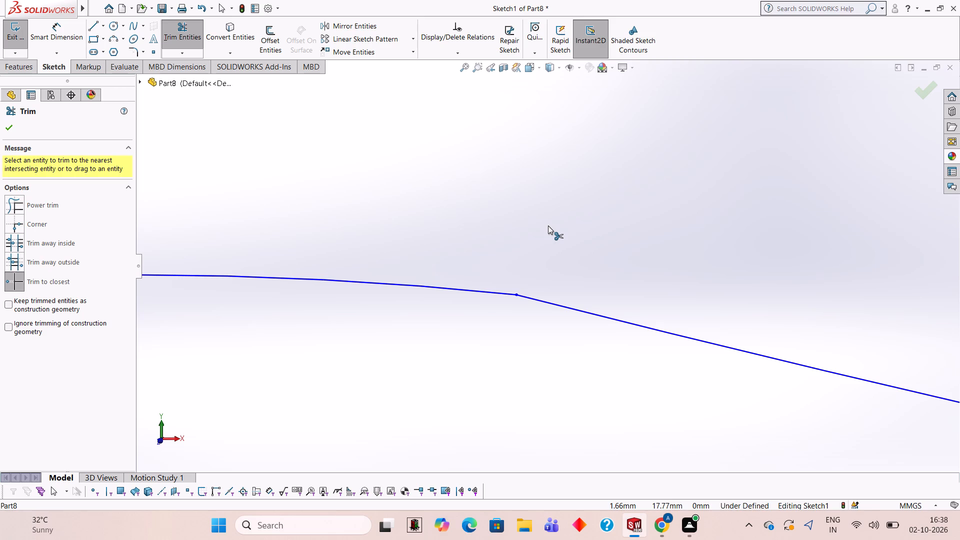
scroll(542, 299, "up", 12)
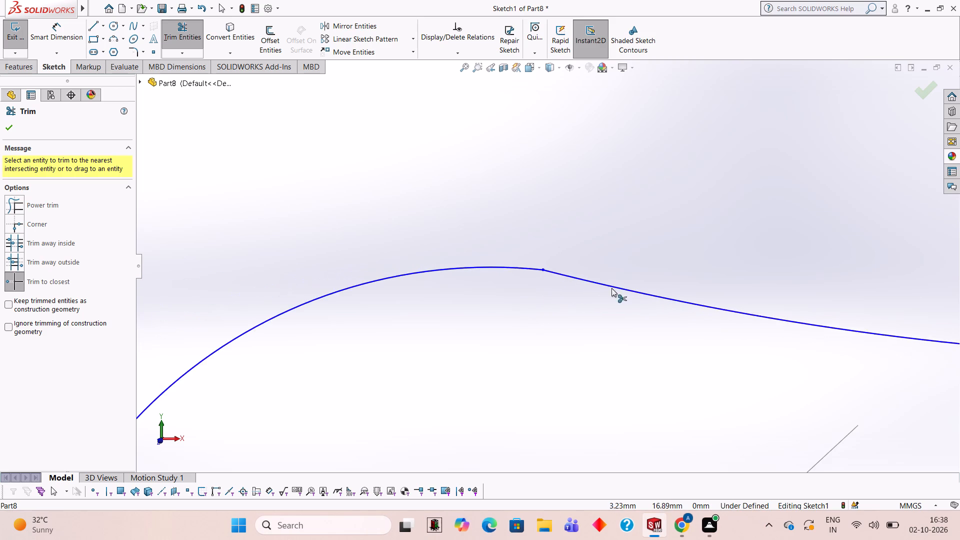
scroll(637, 293, "up", 11)
scroll(661, 356, "up", 2)
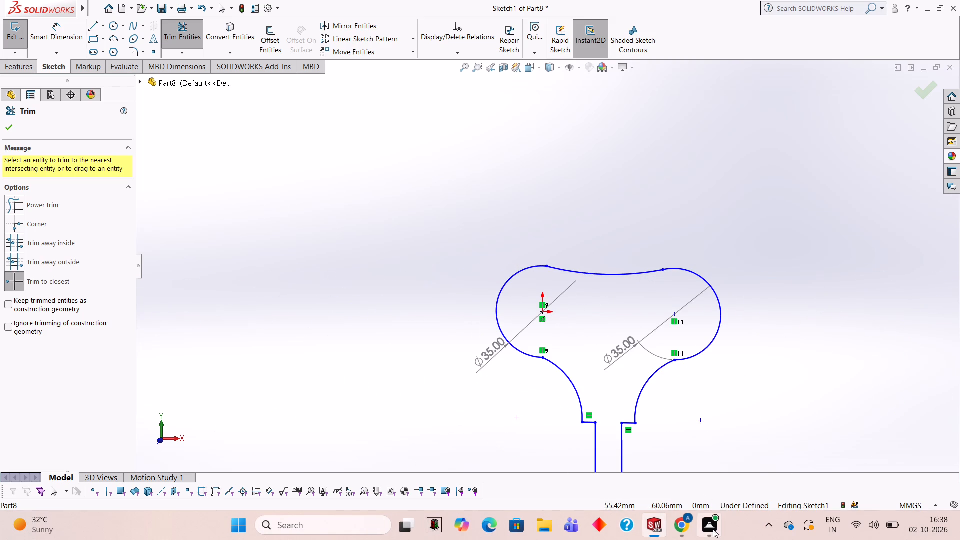
scroll(665, 333, "up", 3)
scroll(665, 343, "down", 1)
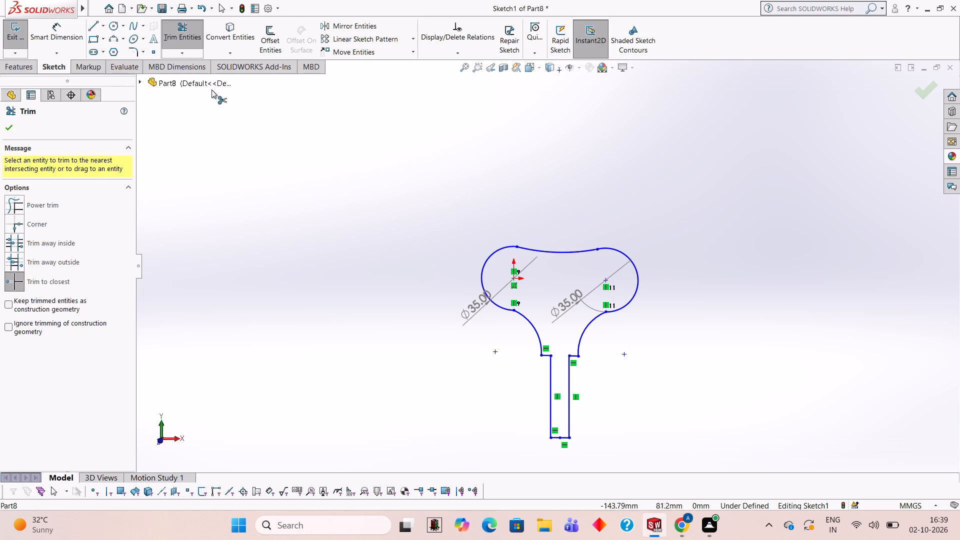
left_click(29, 71)
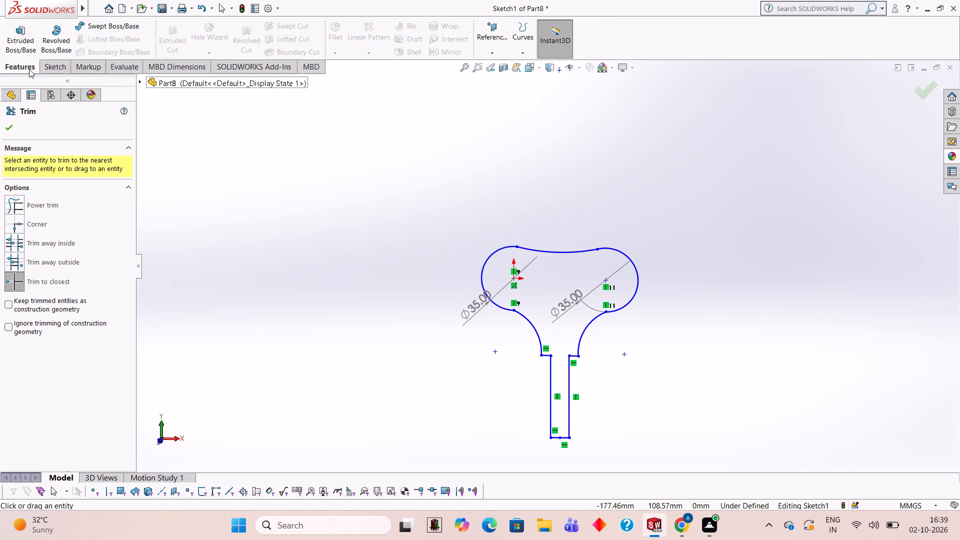
left_click(24, 27)
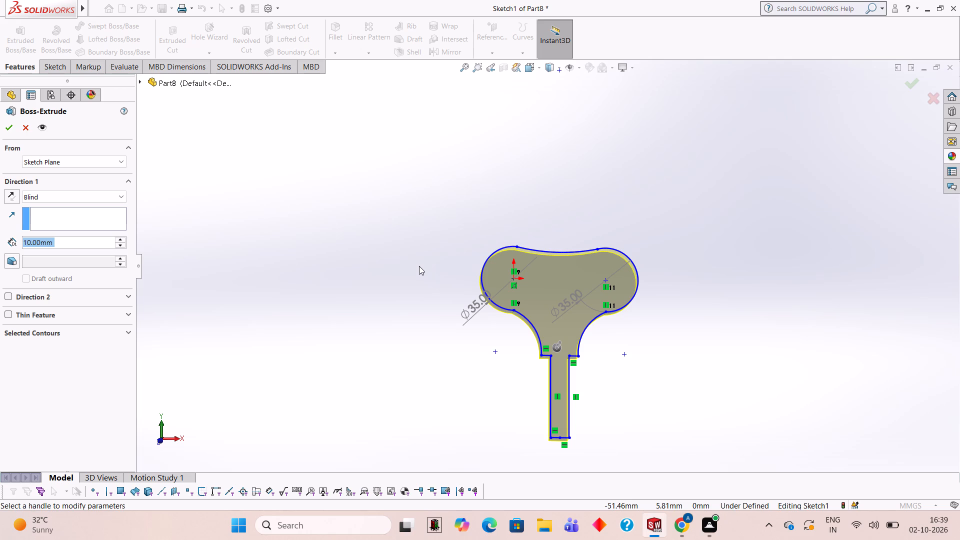
type("20")
key("Return")
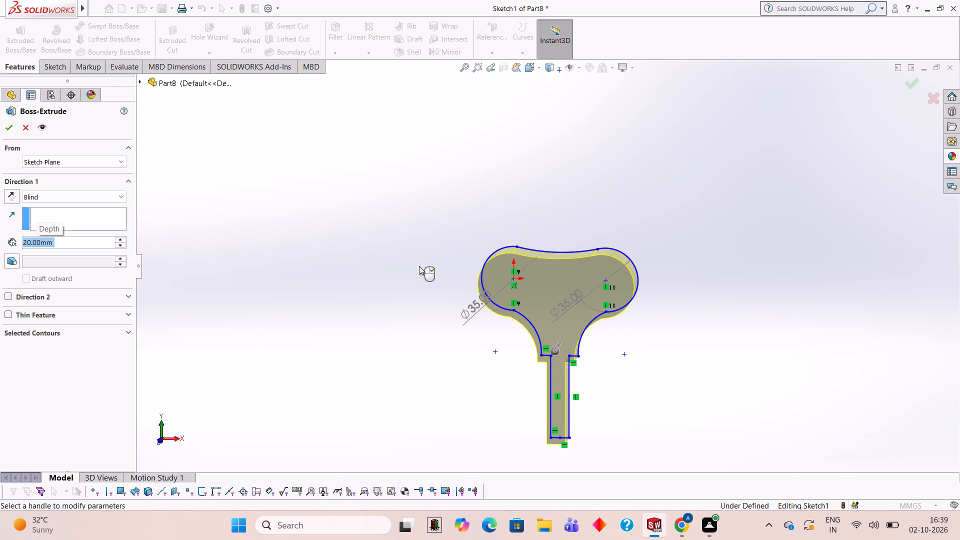
left_click(12, 124)
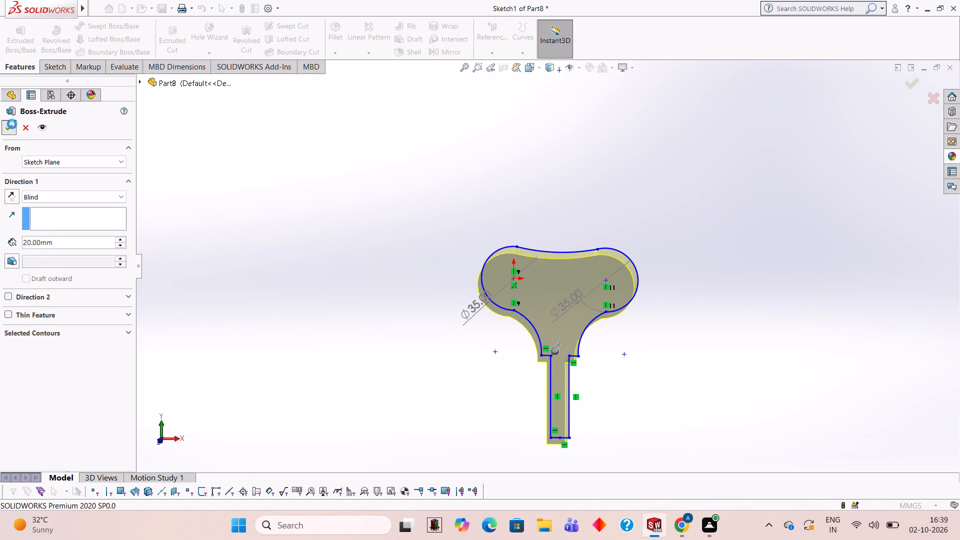
left_click(255, 266)
Open a new sketch on the stem's positive-X side face and view it straight on.
scroll(768, 344, "up", 1)
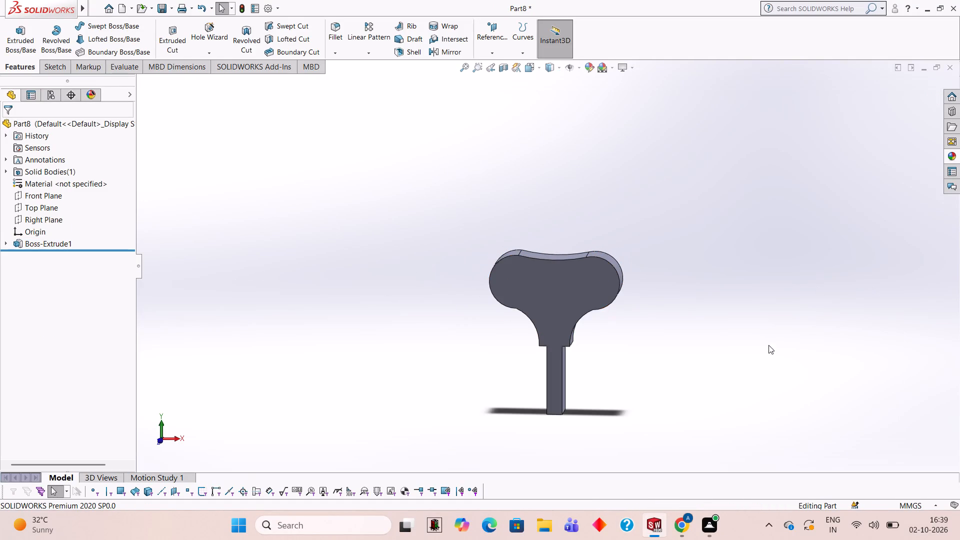
middle_click_drag(769, 354, 767, 314)
scroll(770, 321, "up", 1)
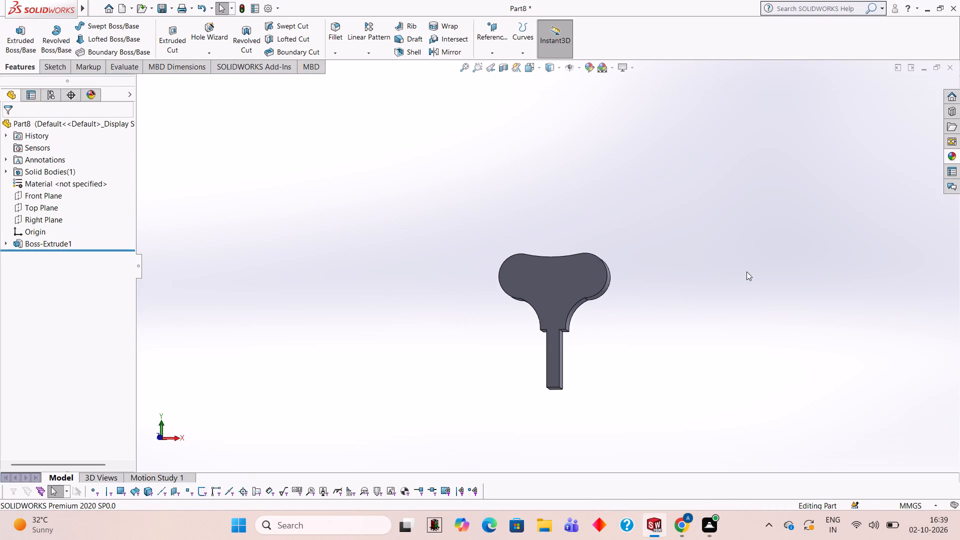
middle_click_drag(714, 283, 714, 306)
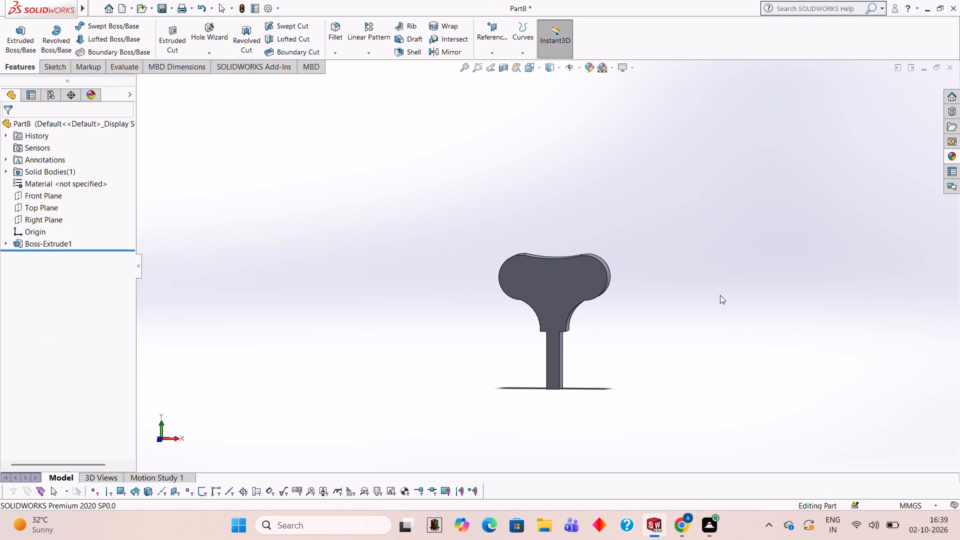
middle_click_drag(730, 312, 758, 301)
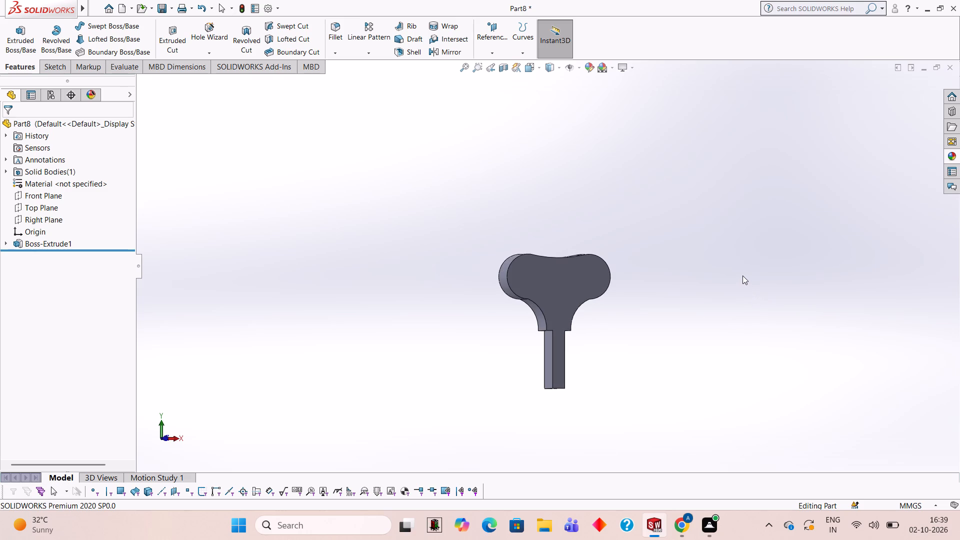
middle_click_drag(726, 274, 621, 273)
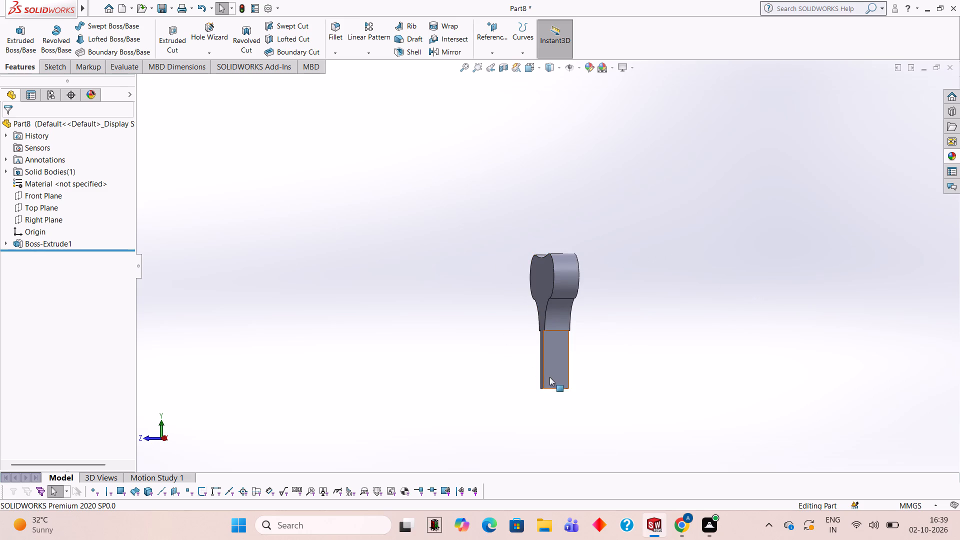
left_click(554, 371)
left_click(596, 347)
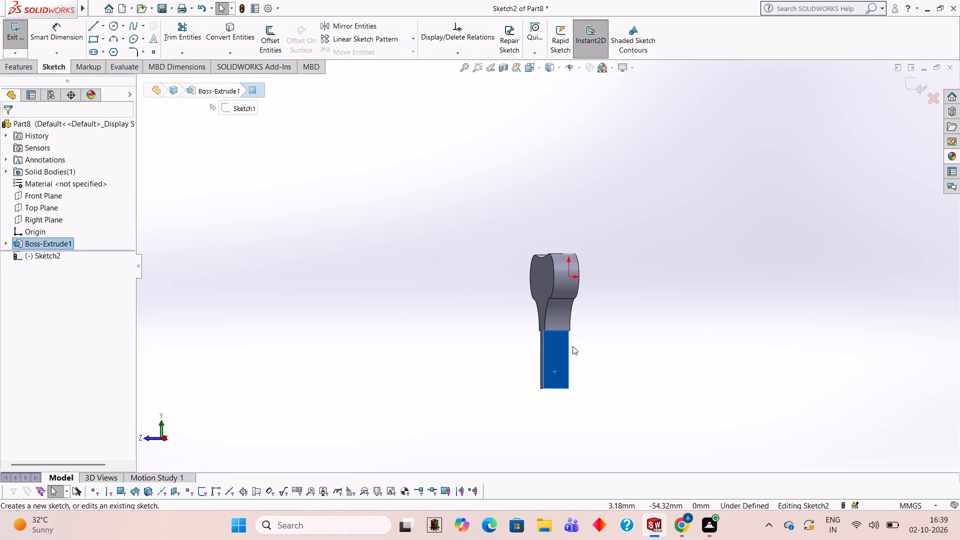
key("ctrl+8")
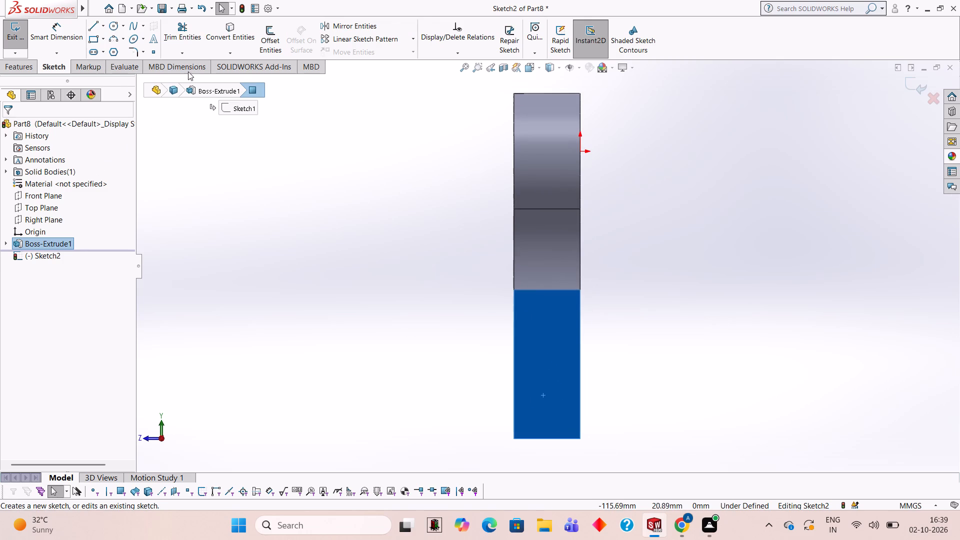
Draw a 5 mm line along the bottom edge from the positive-Z corner, continuing into a closed rectangle 35 mm high and 10 mm wide.
left_click(96, 21)
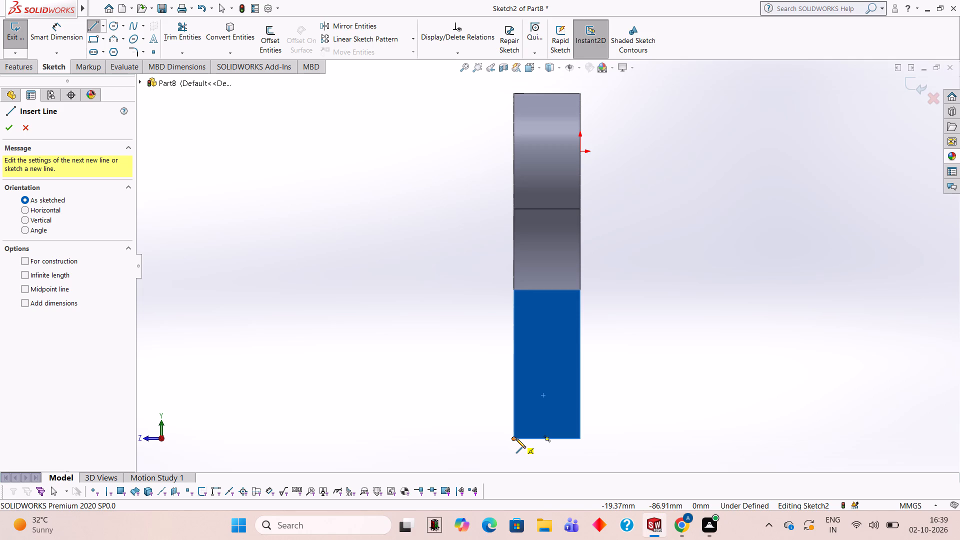
left_click(514, 439)
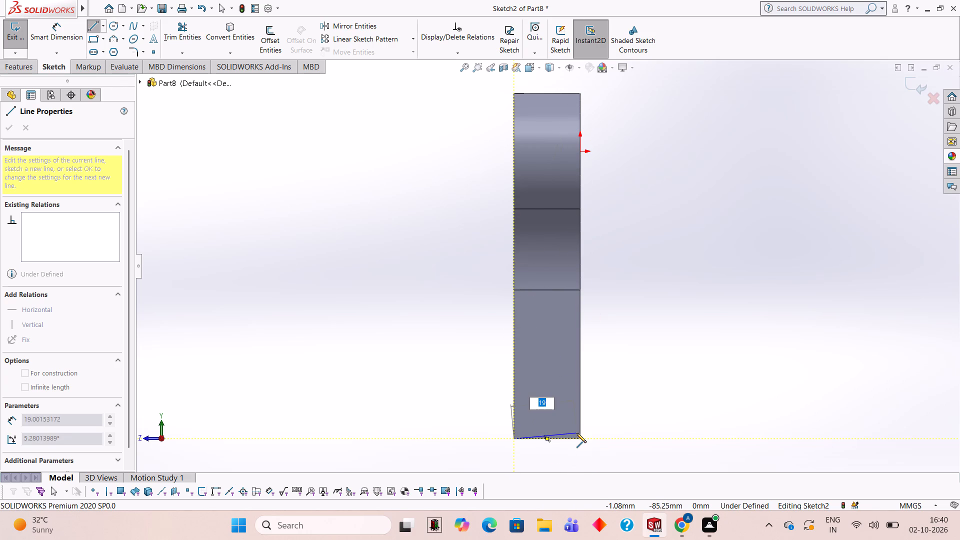
key("5")
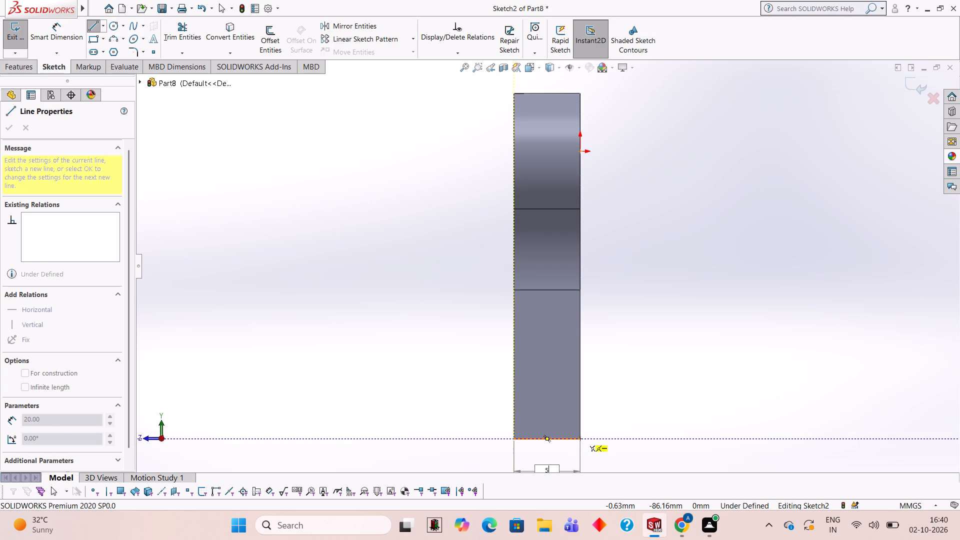
key("Return")
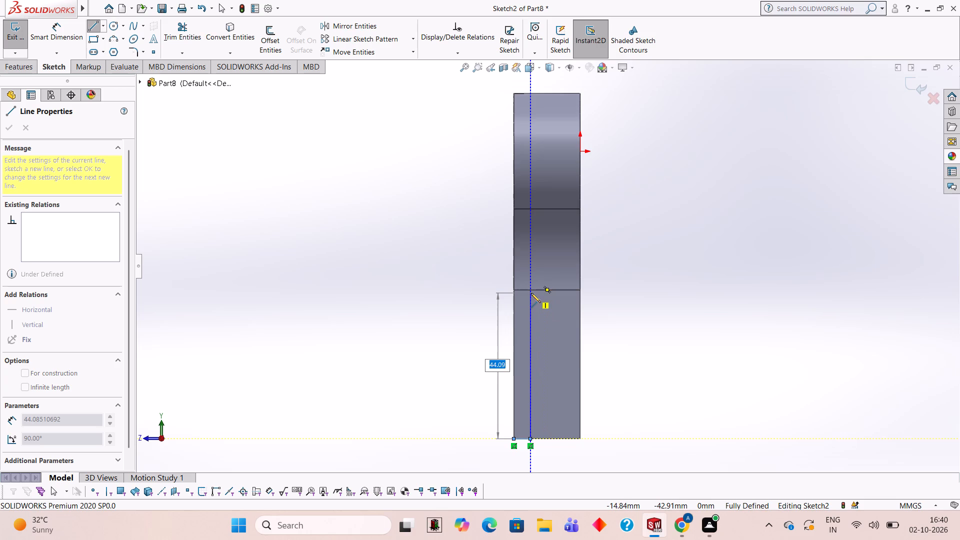
type("35")
key("Return")
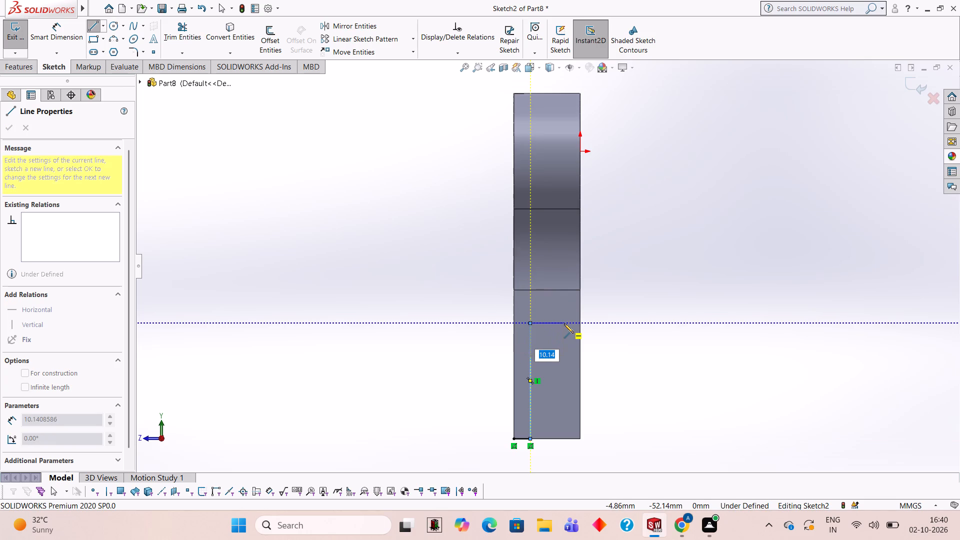
type("10")
key("Return")
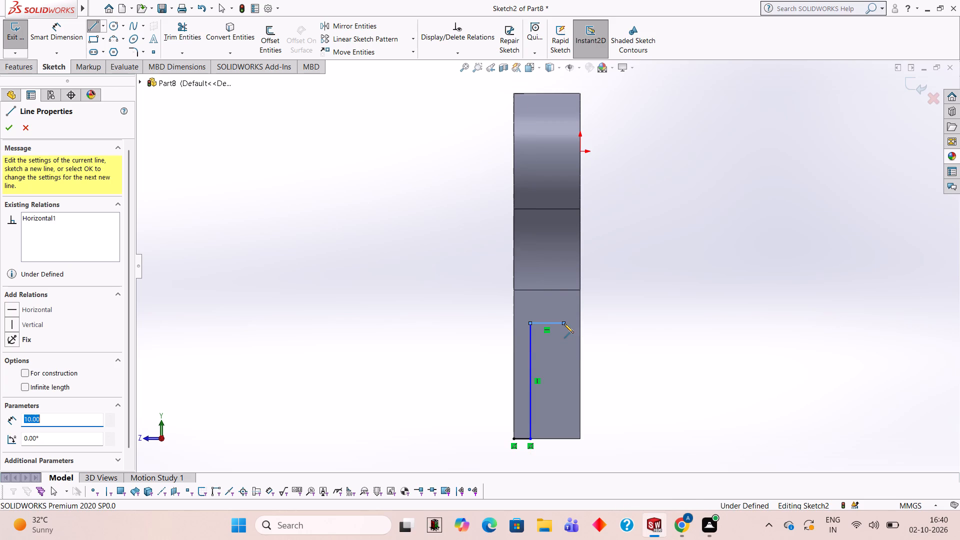
left_click(564, 439)
left_click(529, 438)
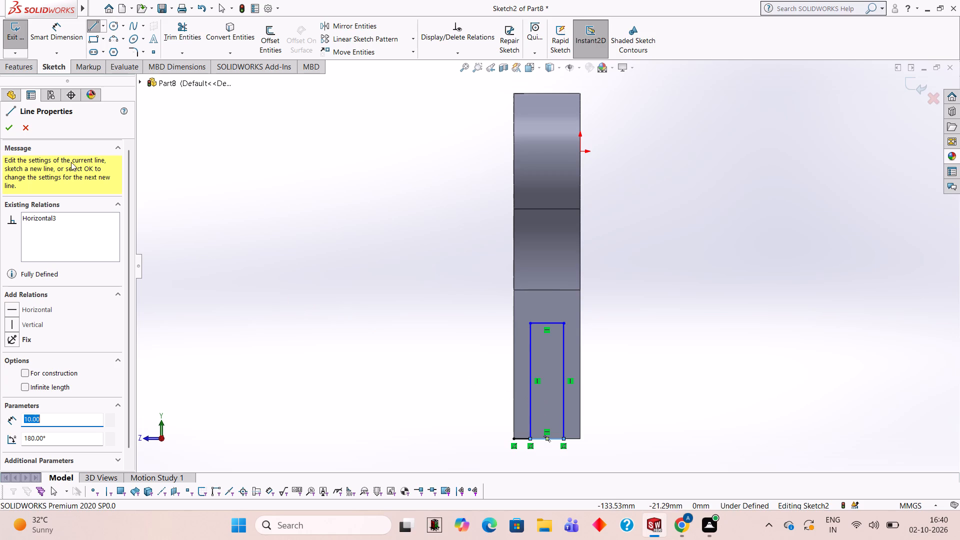
Cut the 10 mm by 35 mm rectangular region through the stem with a 20 mm blind extruded cut.
left_click(24, 71)
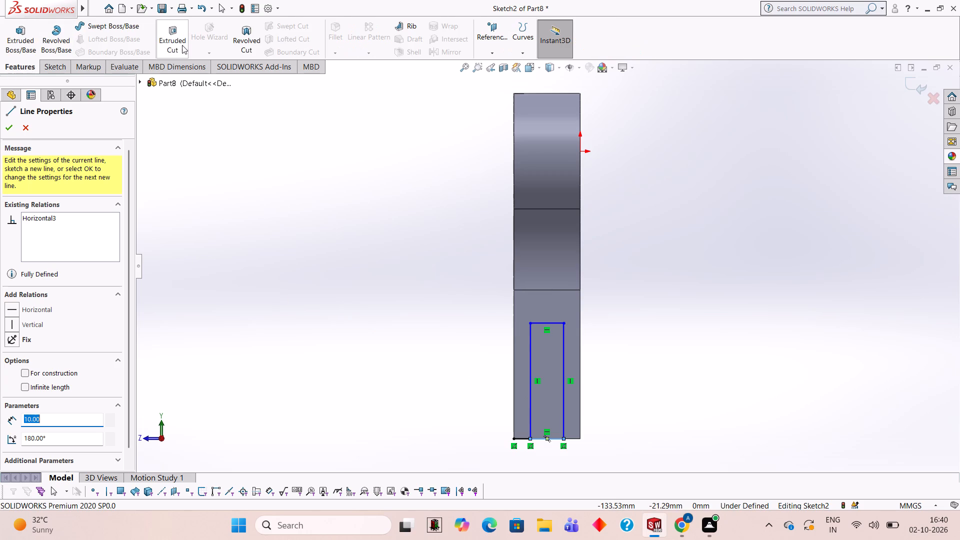
left_click(177, 39)
middle_click_drag(400, 255, 504, 316)
middle_click_drag(488, 318, 398, 321)
left_click(545, 370)
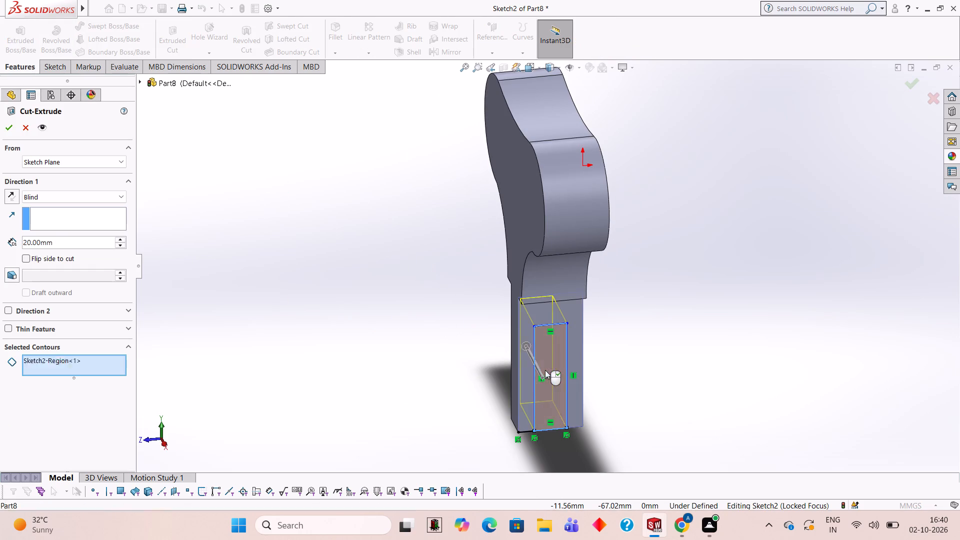
middle_click_drag(458, 360, 513, 331)
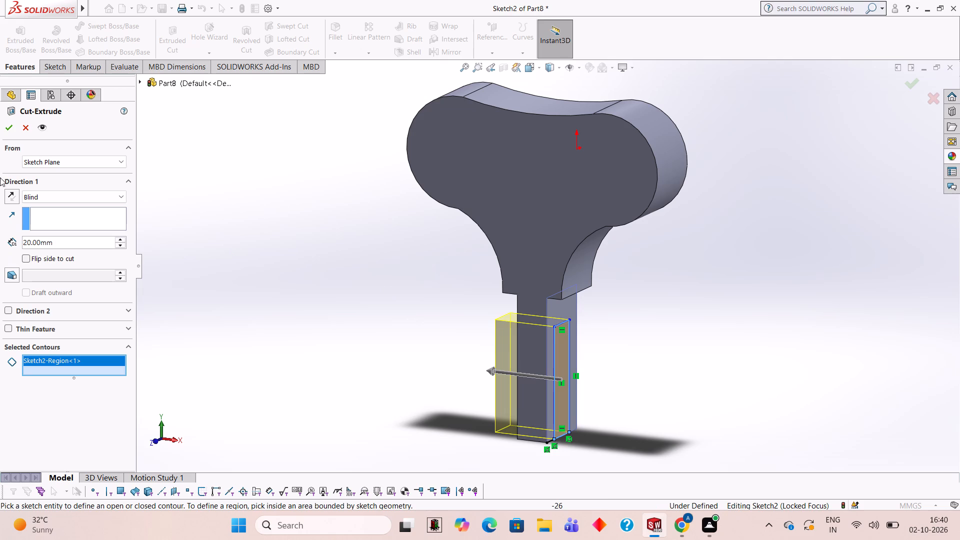
left_click(14, 127)
left_click(348, 285)
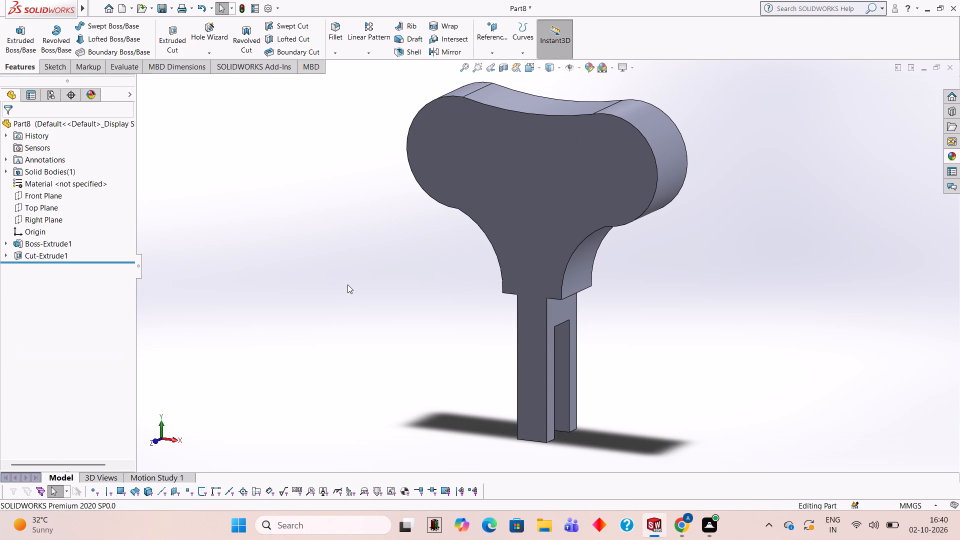
Open a new sketch on the part's large front face and view it straight on.
scroll(350, 288, "up", 3)
scroll(364, 294, "down", 1)
middle_click_drag(364, 294, 332, 294)
scroll(408, 296, "up", 2)
middle_click_drag(415, 258, 402, 258)
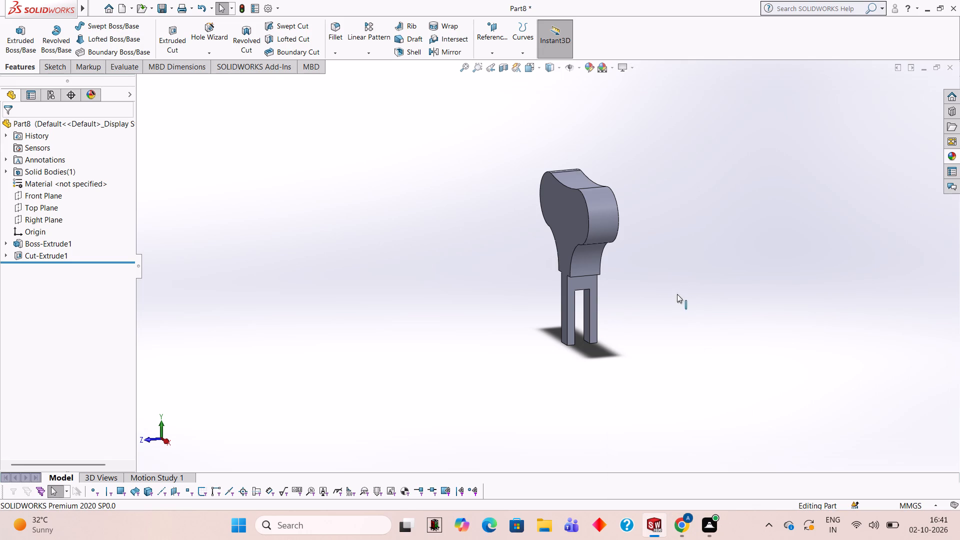
middle_click_drag(692, 304, 753, 346)
left_click(589, 231)
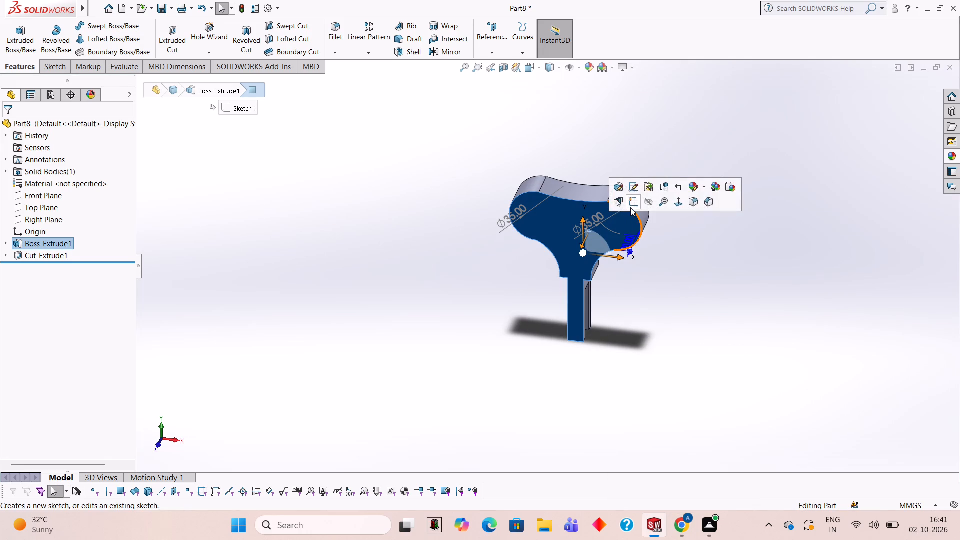
left_click(630, 207)
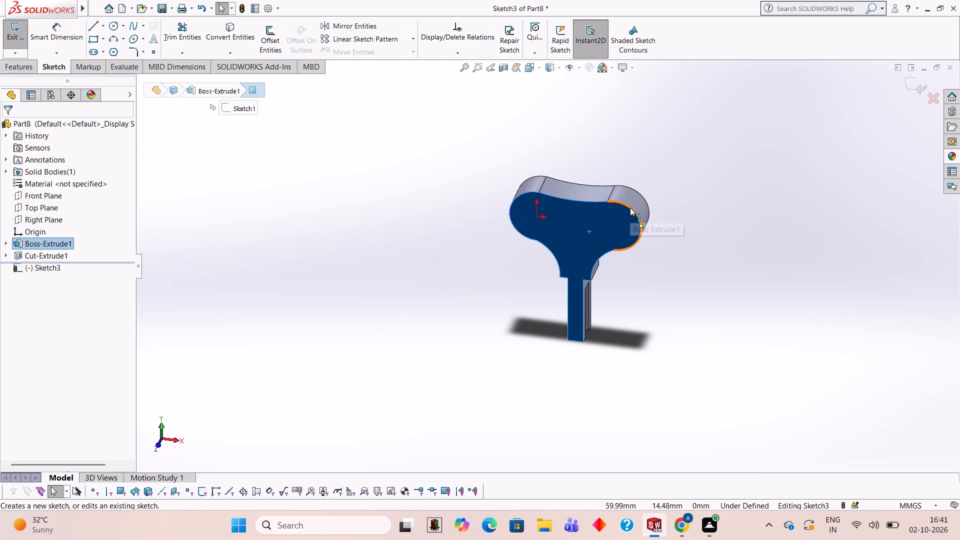
key("ctrl+8")
scroll(736, 114, "up", 1)
scroll(742, 117, "down", 1)
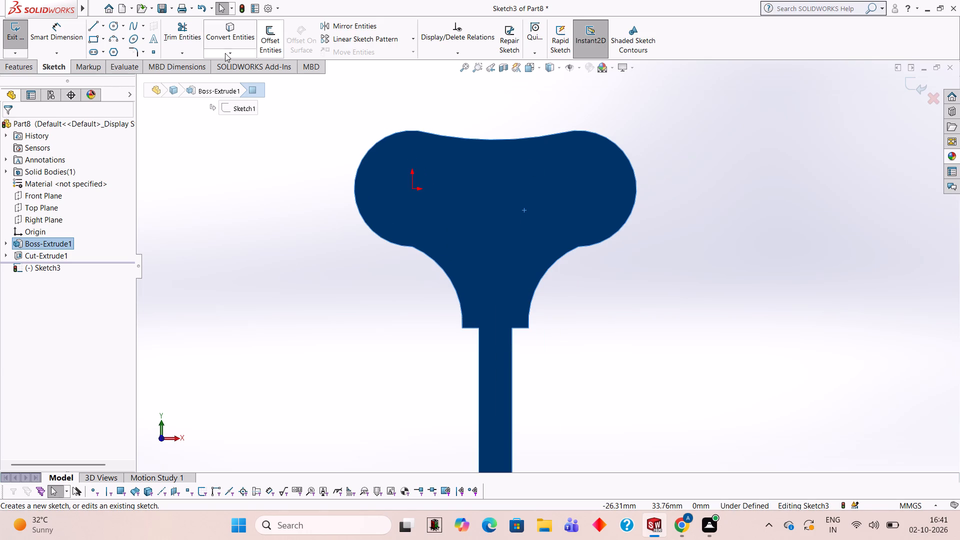
Draw a 20 mm diameter circle centred on the origin, concentric with the head's first rounded end.
left_click(113, 23)
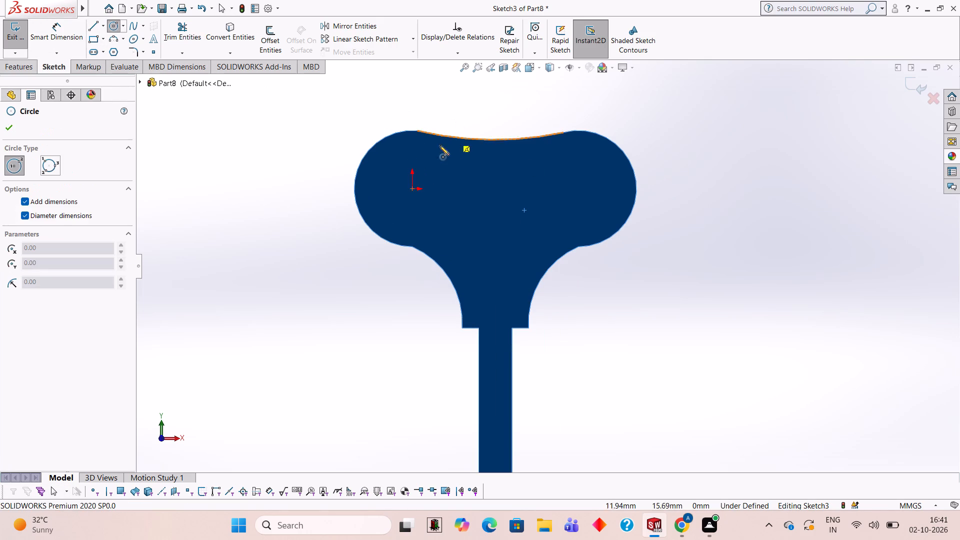
left_click(412, 188)
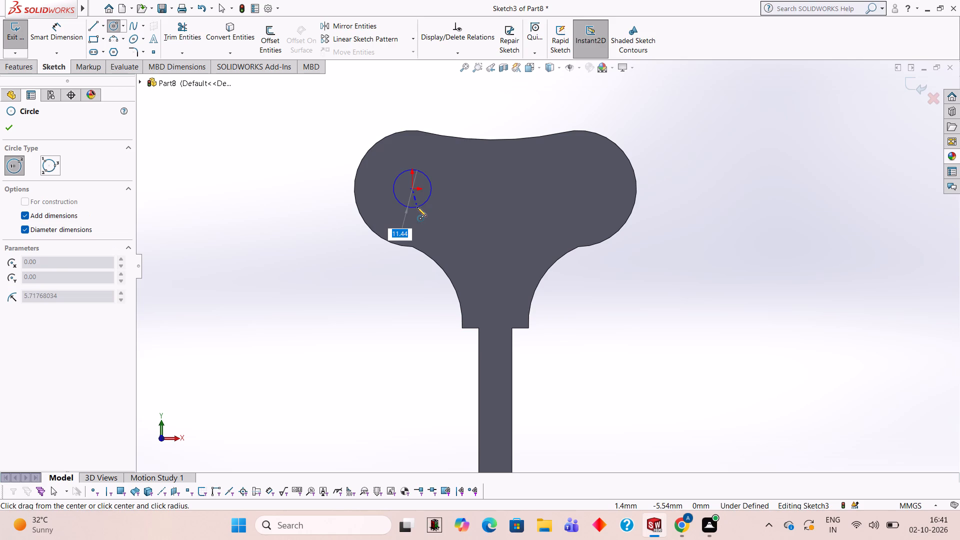
type("20")
key("Return")
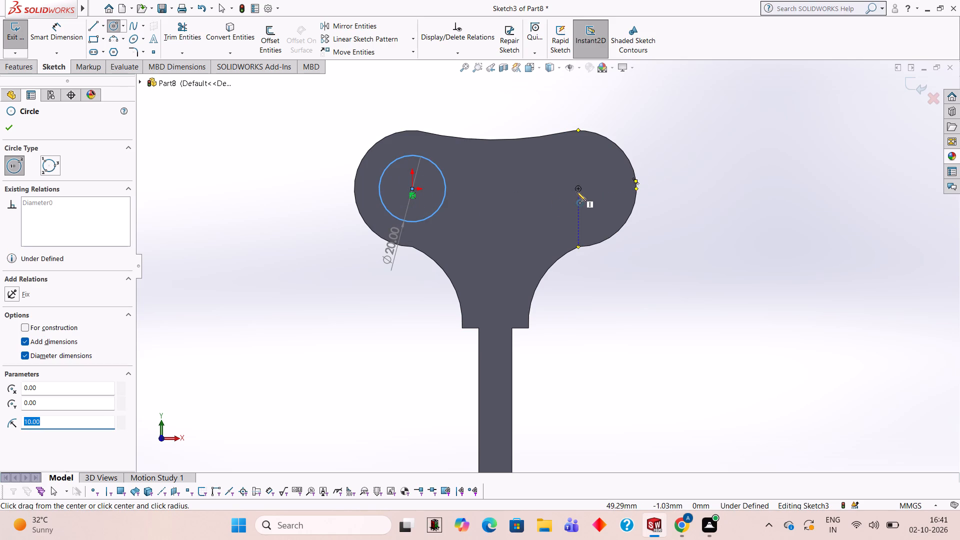
Draw a 20 mm diameter circle concentric with the head's second rounded end.
left_click(578, 189)
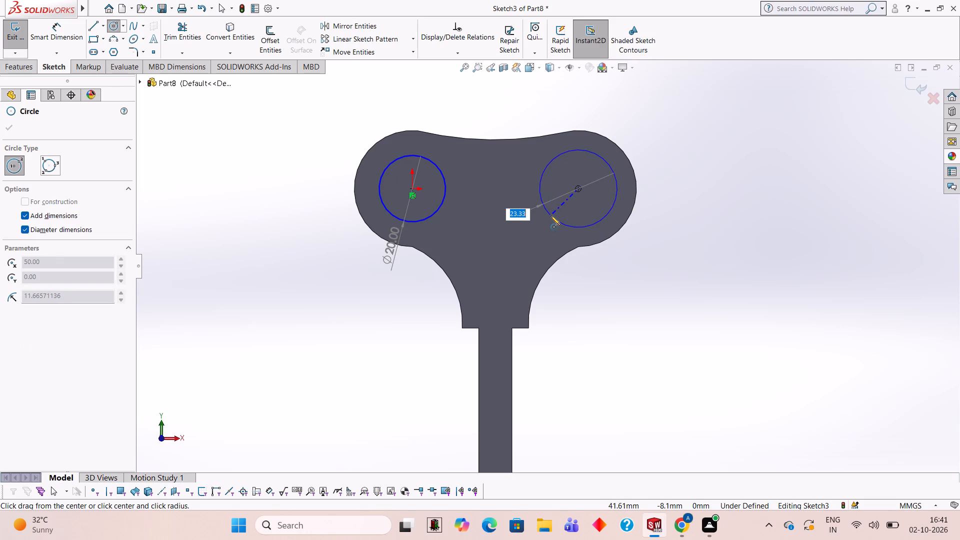
type("20")
key("Return")
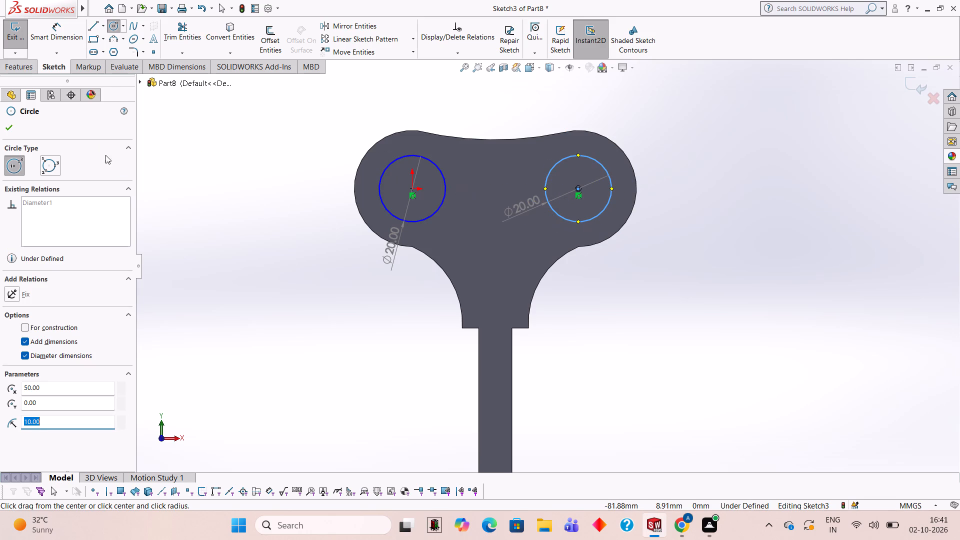
Cut both 20 mm circles through the head with a 20 mm blind extruded cut.
left_click(22, 60)
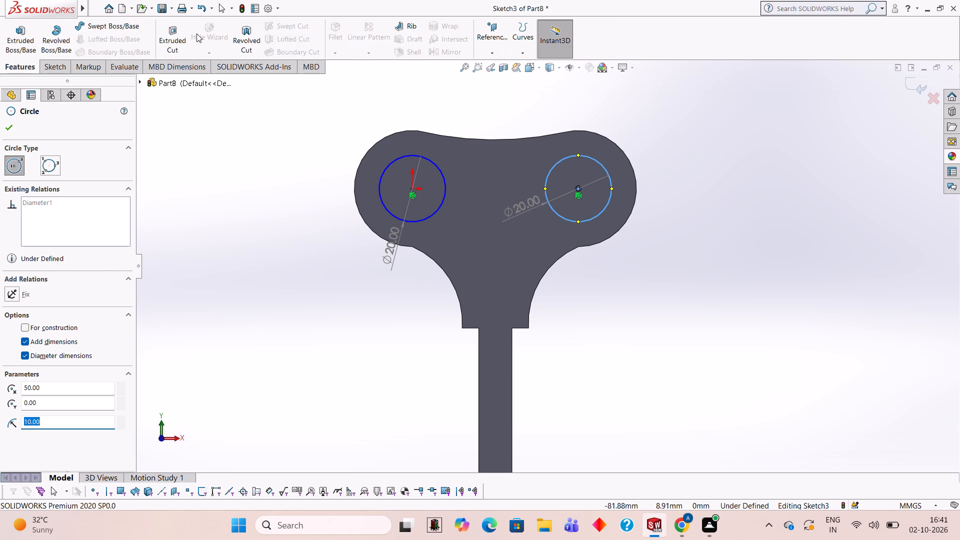
left_click(181, 33)
middle_click_drag(362, 137, 329, 209)
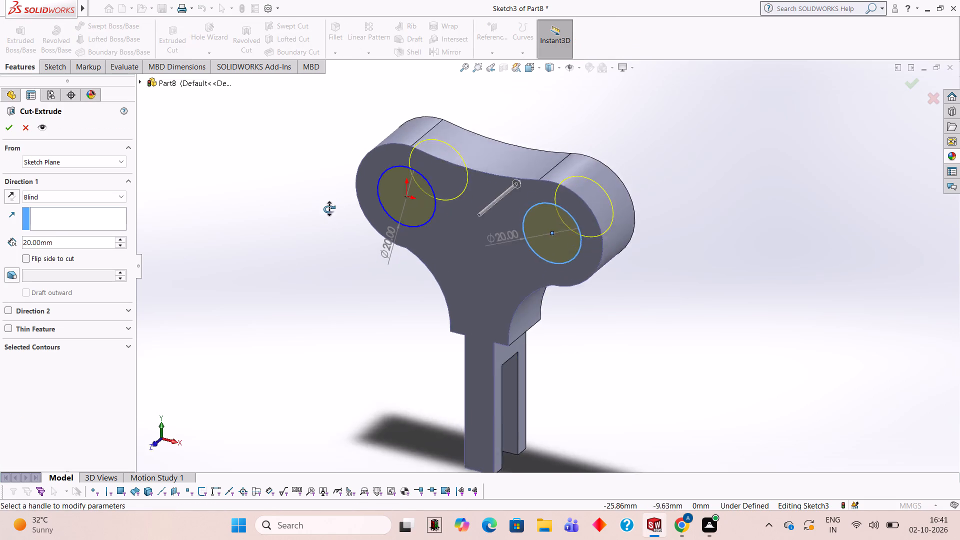
middle_click_drag(329, 209, 255, 207)
left_click(8, 123)
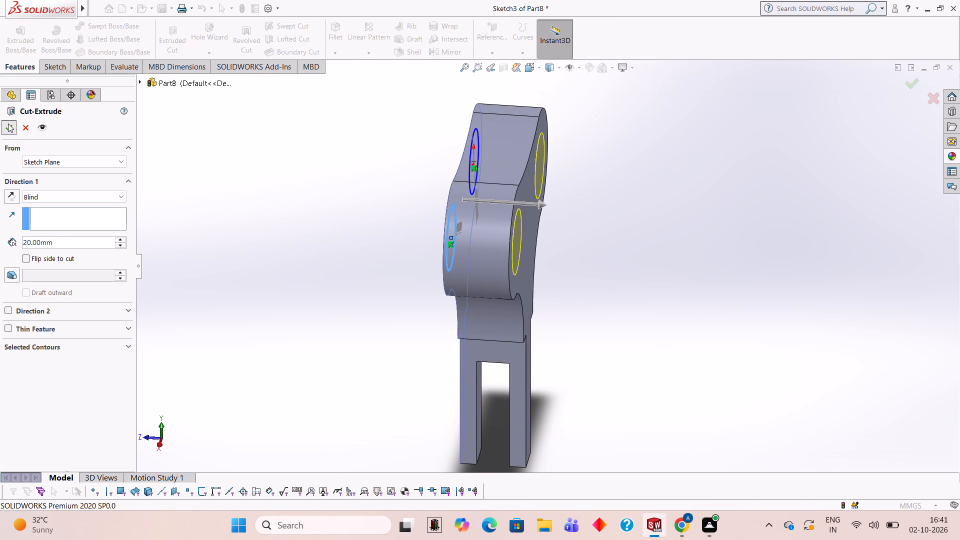
left_click(209, 159)
Examine the part from several angles, including the two head holes and the slotted stem.
middle_click_drag(219, 175, 273, 195)
scroll(269, 175, "up", 2)
middle_click_drag(304, 242, 304, 243)
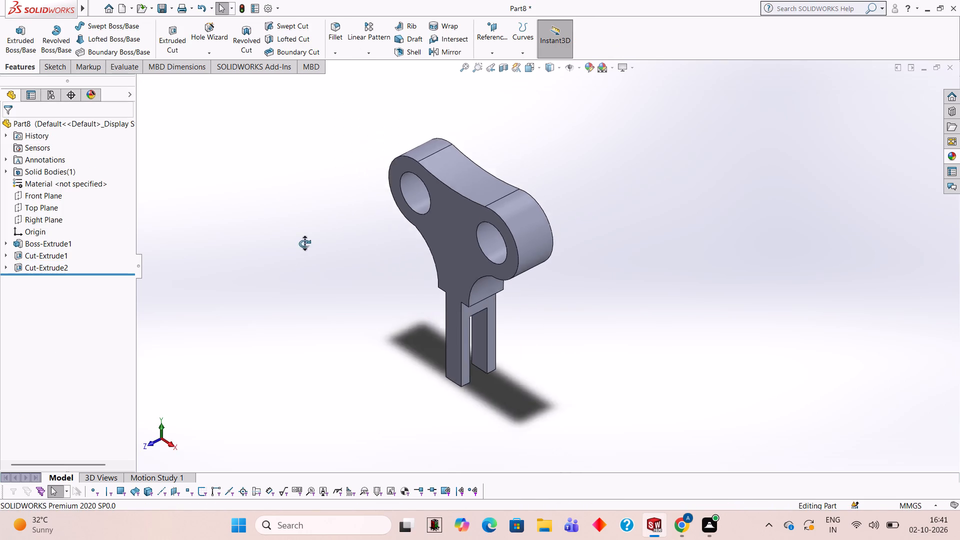
middle_click_drag(304, 243, 356, 215)
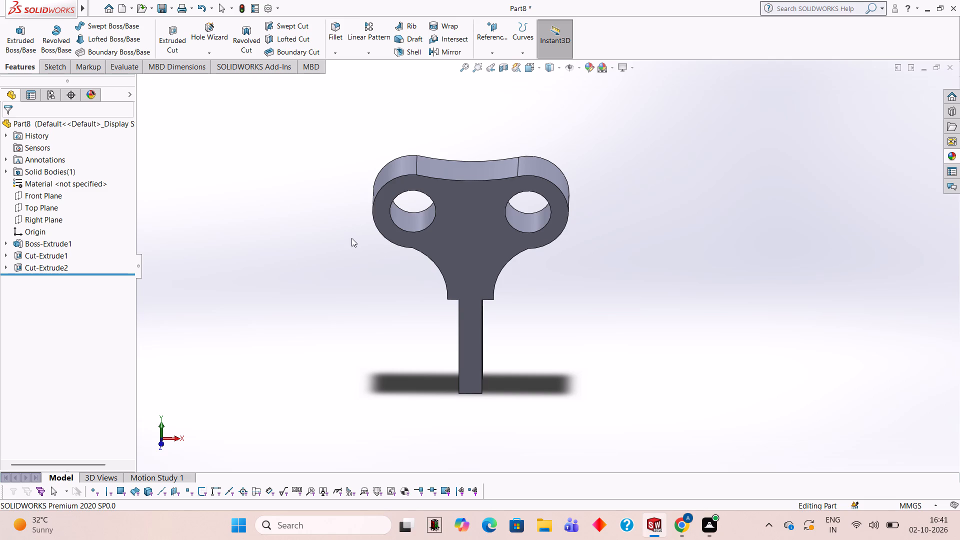
middle_click_drag(605, 295, 569, 231)
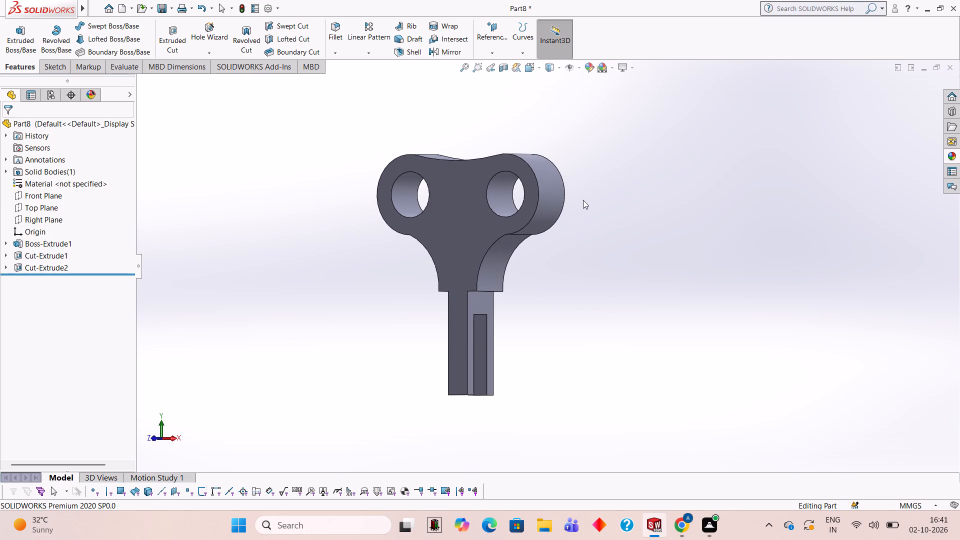
middle_click_drag(551, 231, 541, 248)
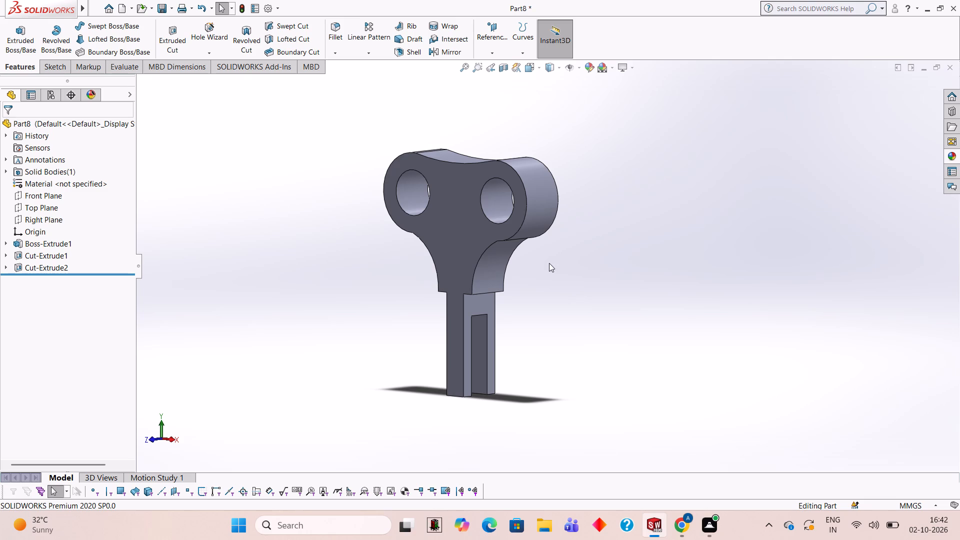
middle_click_drag(549, 263, 571, 285)
middle_click_drag(568, 277, 587, 292)
middle_click_drag(581, 280, 565, 270)
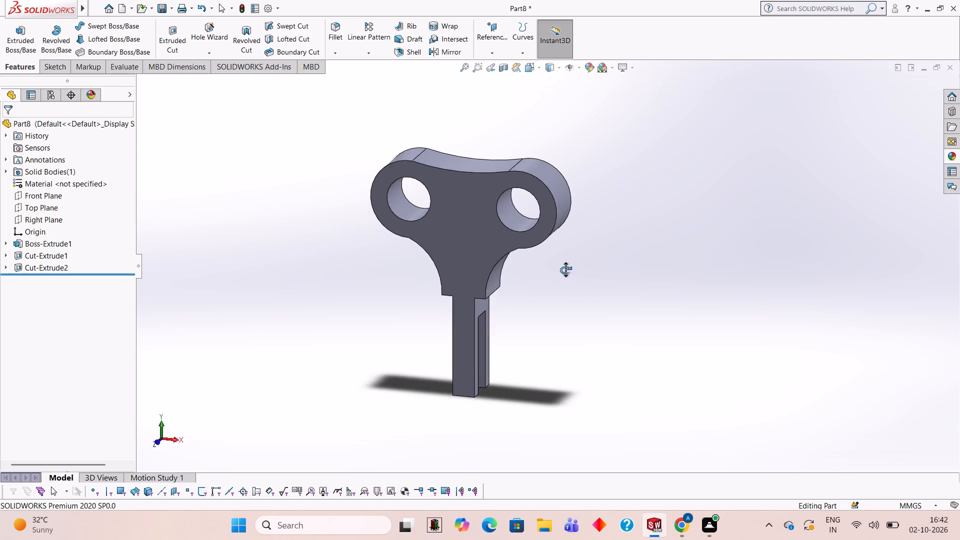
middle_click_drag(565, 270, 553, 261)
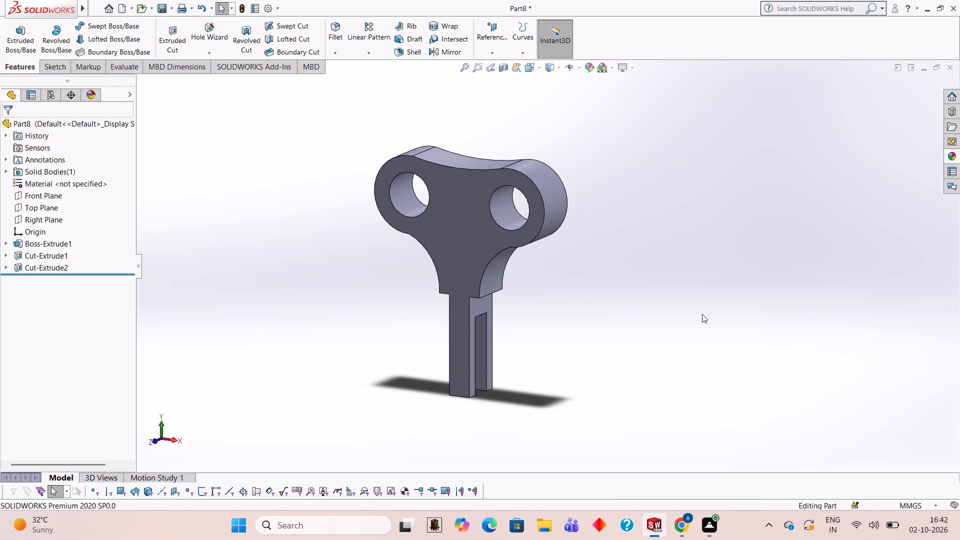
Apply the Blue LED appearance to the inner cylindrical faces of both head holes.
left_click(956, 157)
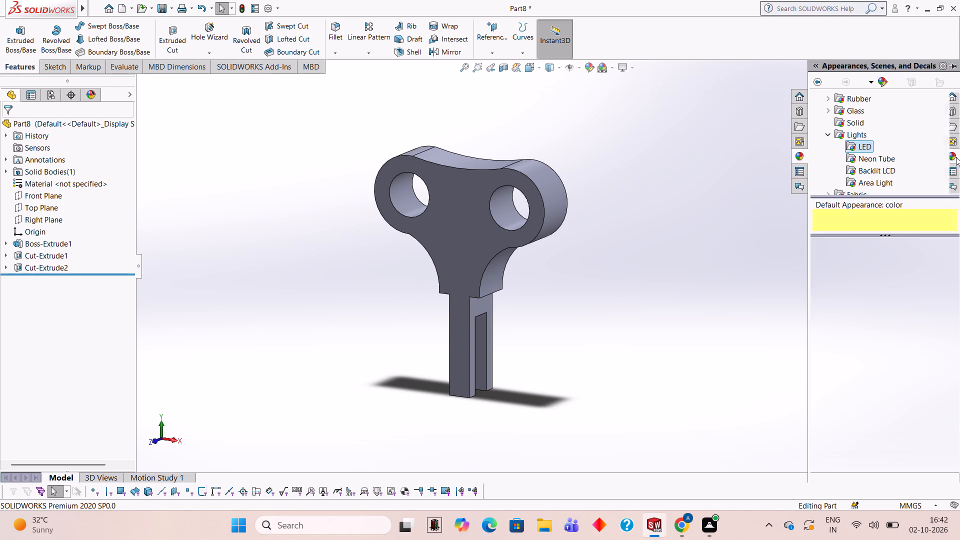
scroll(870, 325, "up", 3)
scroll(855, 324, "down", 3)
scroll(852, 322, "up", 4)
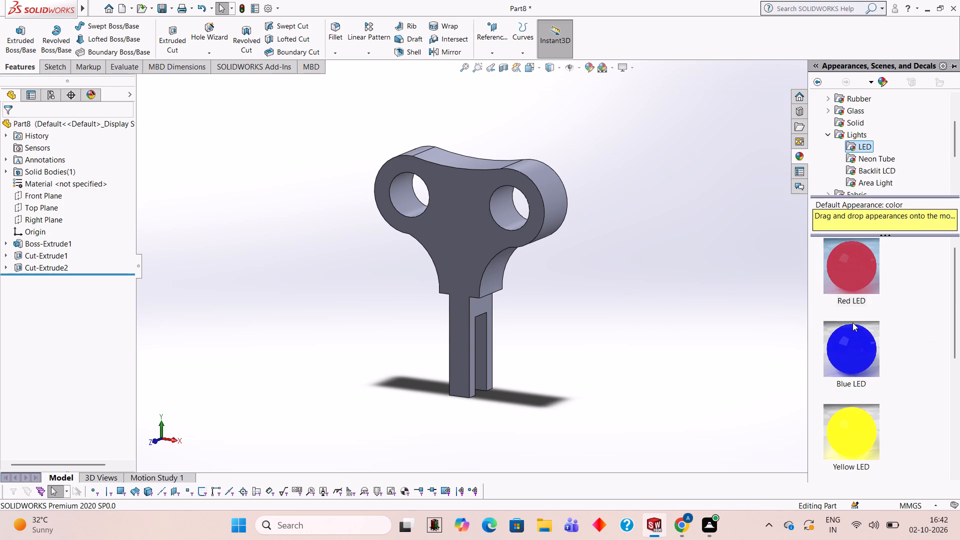
middle_click_drag(651, 301, 643, 299)
left_click_drag(864, 345, 678, 318)
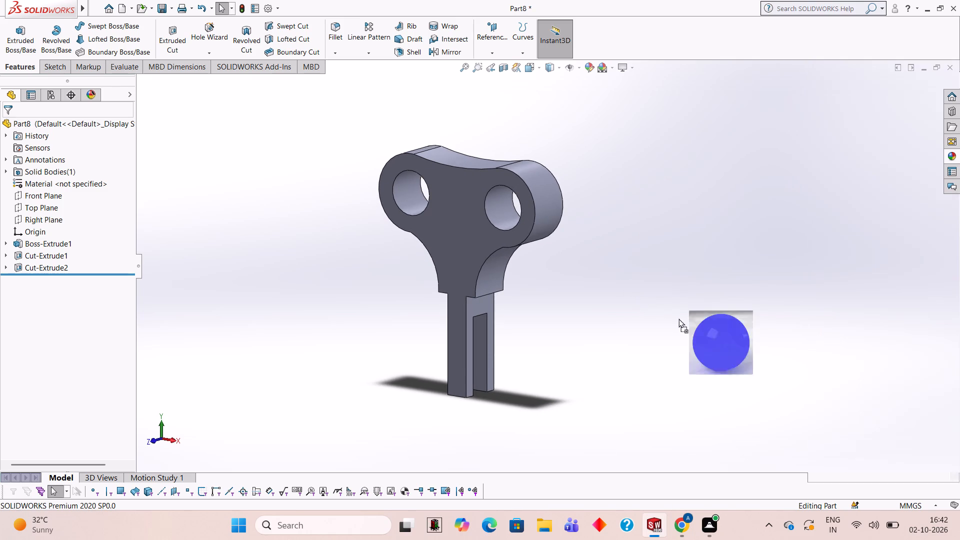
left_click_drag(678, 318, 496, 192)
left_click(496, 192)
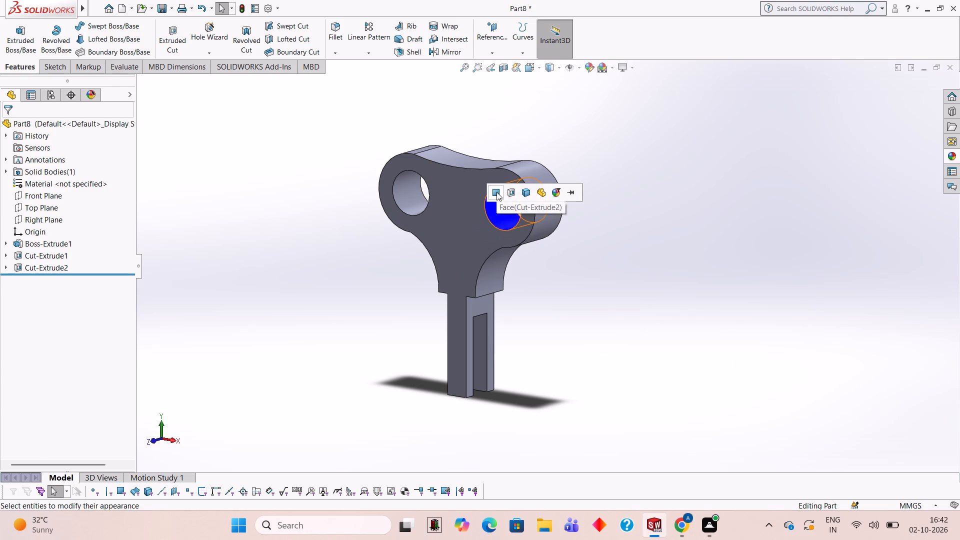
left_click(953, 156)
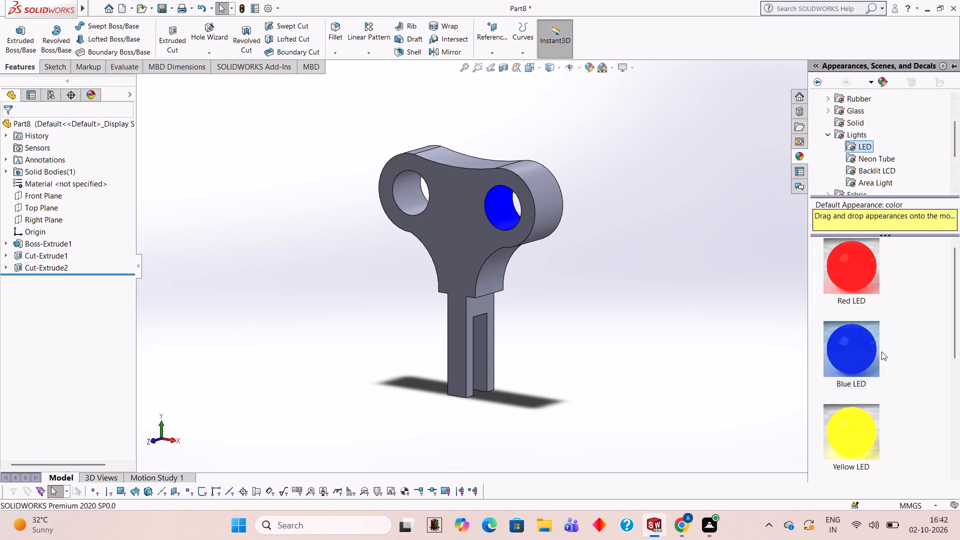
left_click_drag(862, 342, 411, 182)
left_click(410, 182)
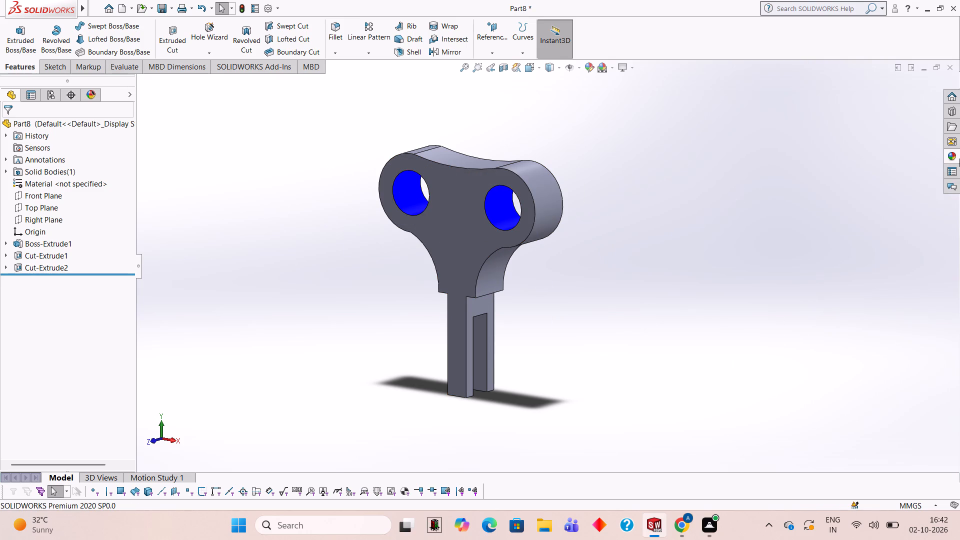
Apply the Yellow LED appearance to the outer curved faces of the head's two rounded ends.
left_click(956, 157)
left_click_drag(841, 412, 487, 196)
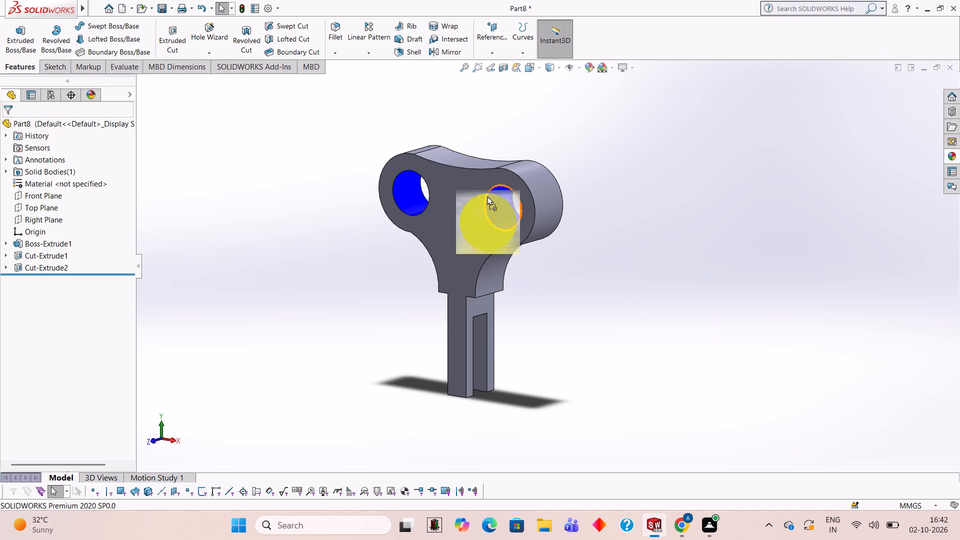
left_click_drag(487, 196, 544, 169)
left_click(544, 170)
middle_click_drag(568, 226, 620, 251)
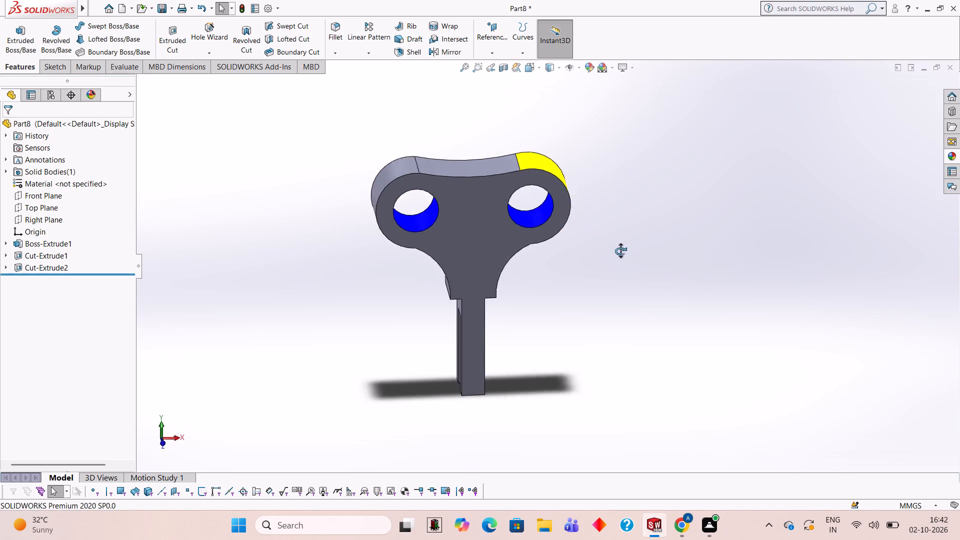
middle_click_drag(620, 251, 766, 247)
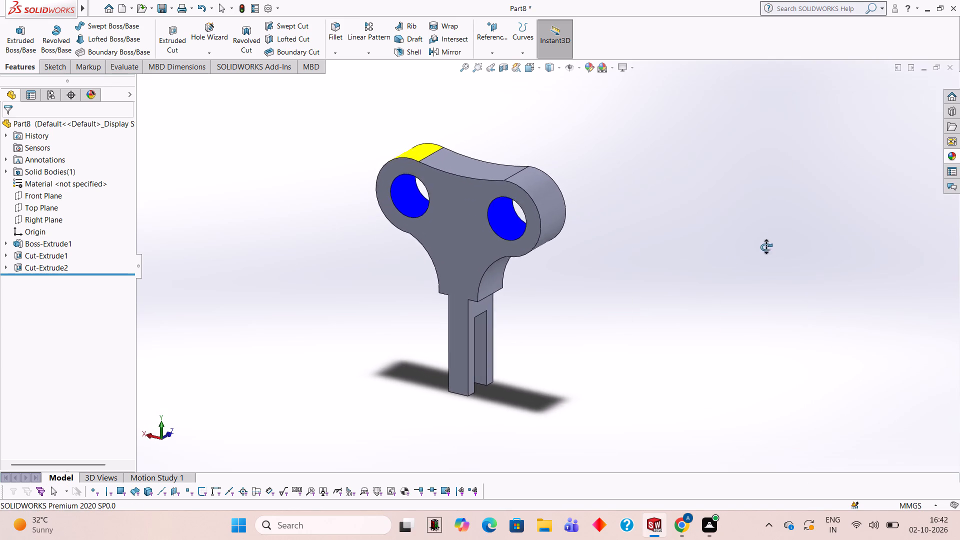
middle_click_drag(766, 247, 751, 239)
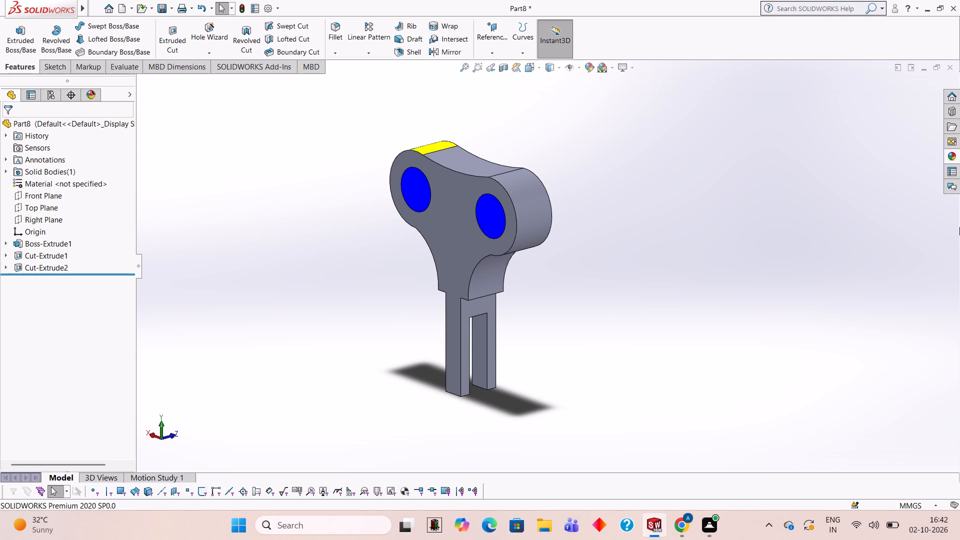
left_click(949, 151)
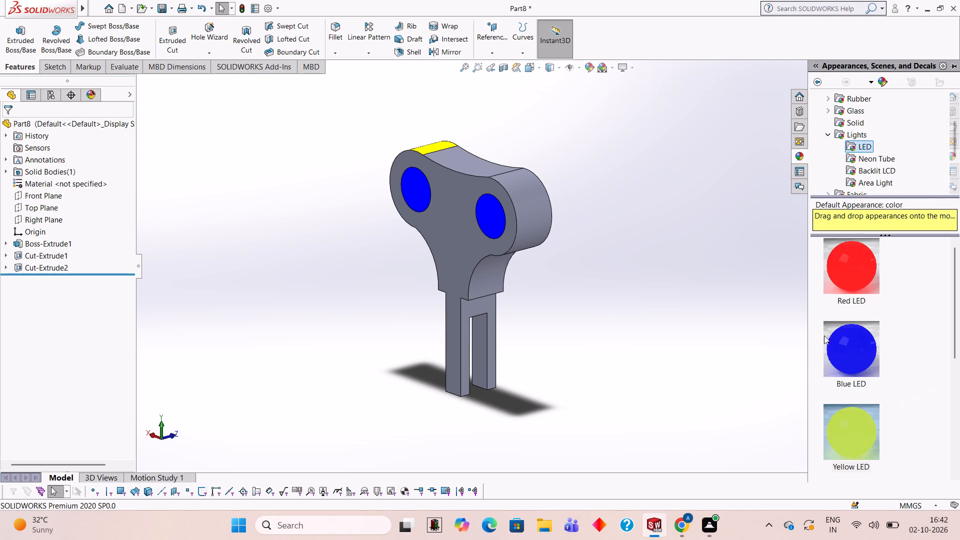
left_click_drag(848, 419, 526, 188)
left_click(526, 188)
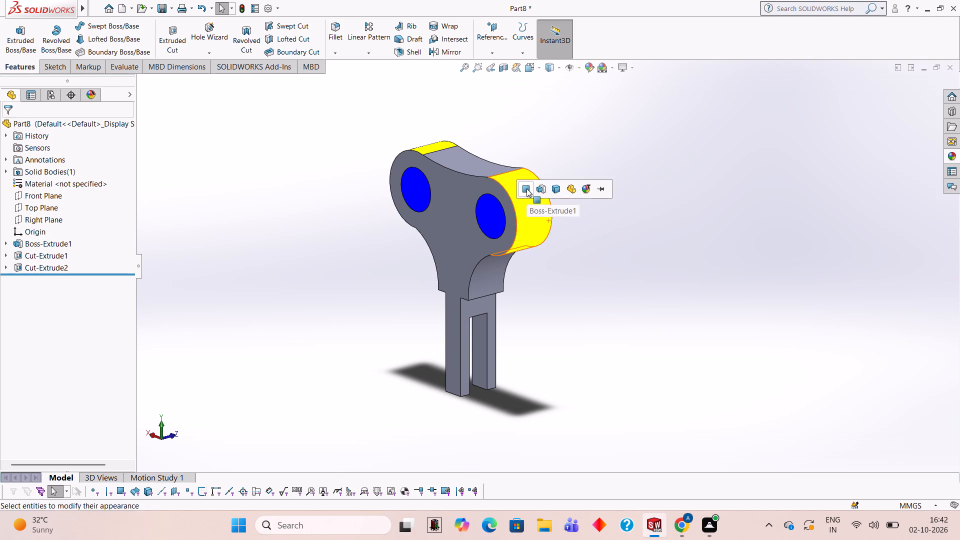
Apply the green LED appearance to the whole part, covering all faces not individually coloured.
middle_click_drag(545, 224, 607, 316)
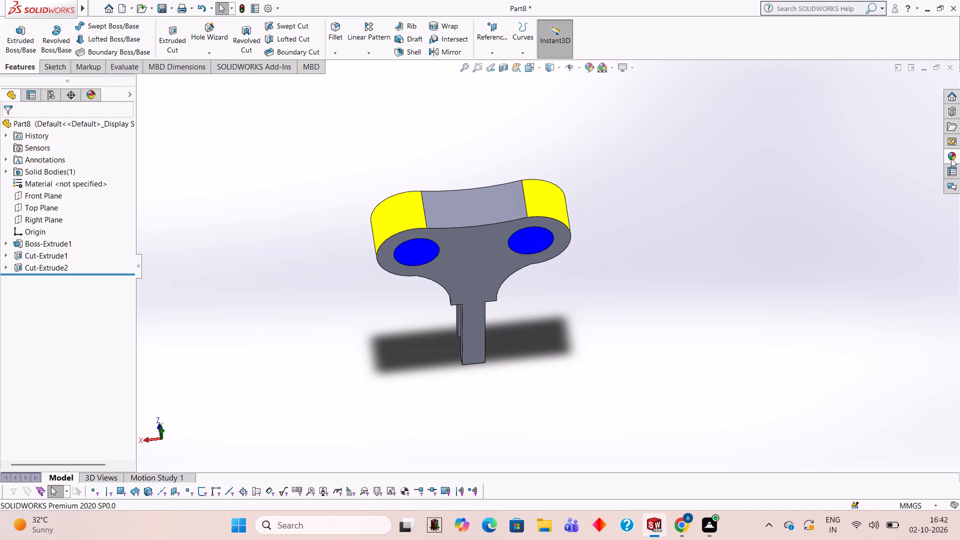
left_click(951, 158)
scroll(837, 337, "down", 1)
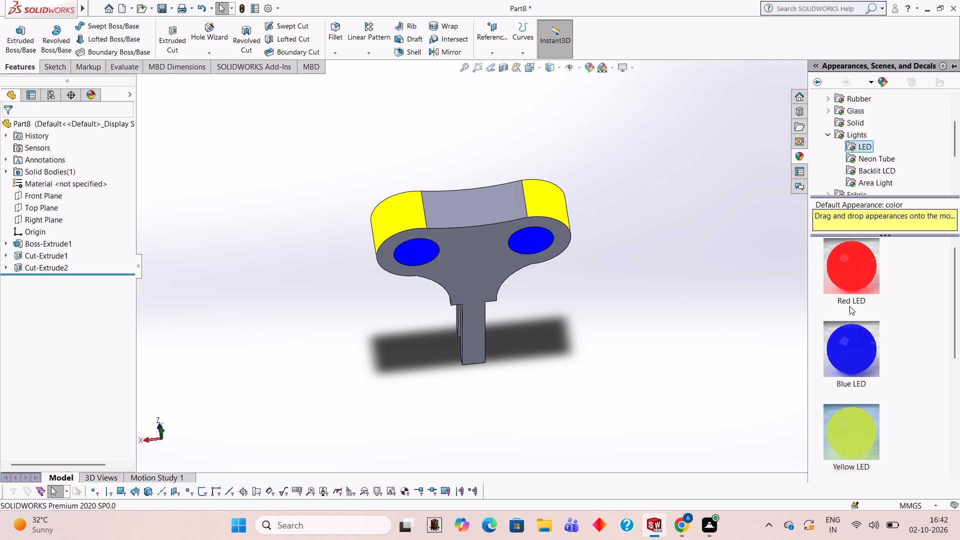
left_click_drag(844, 369, 472, 183)
left_click(472, 183)
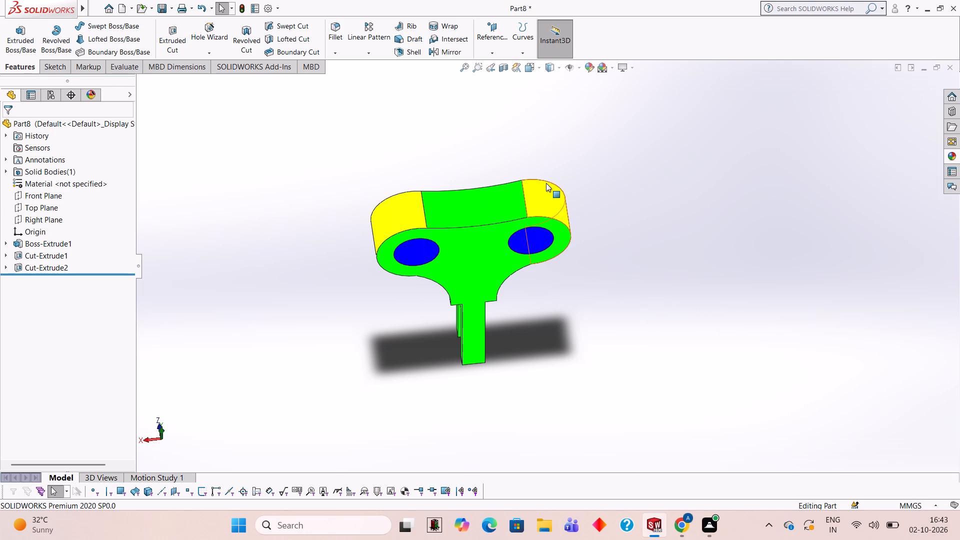
Apply the Red LED appearance to the part's two large flat faces, on opposite sides.
middle_click_drag(590, 250, 543, 164)
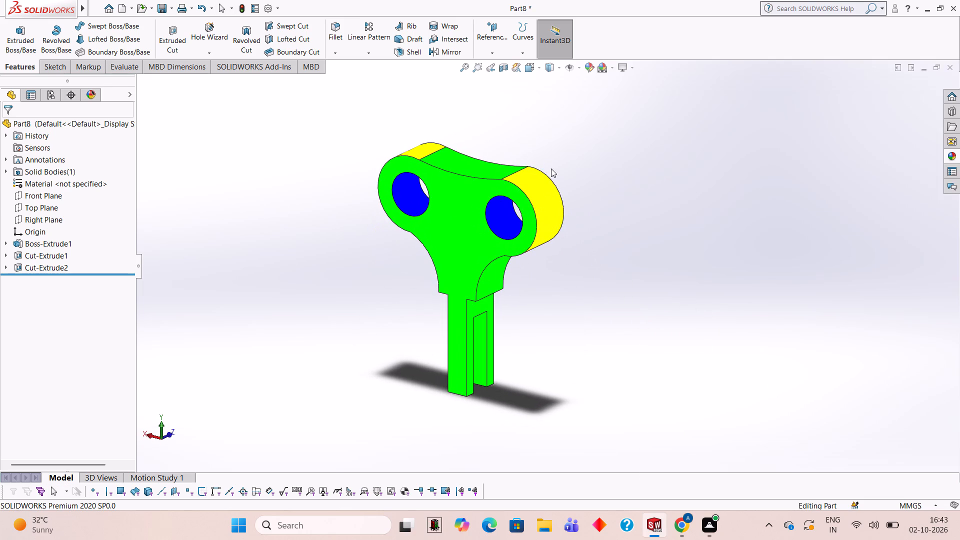
left_click(948, 155)
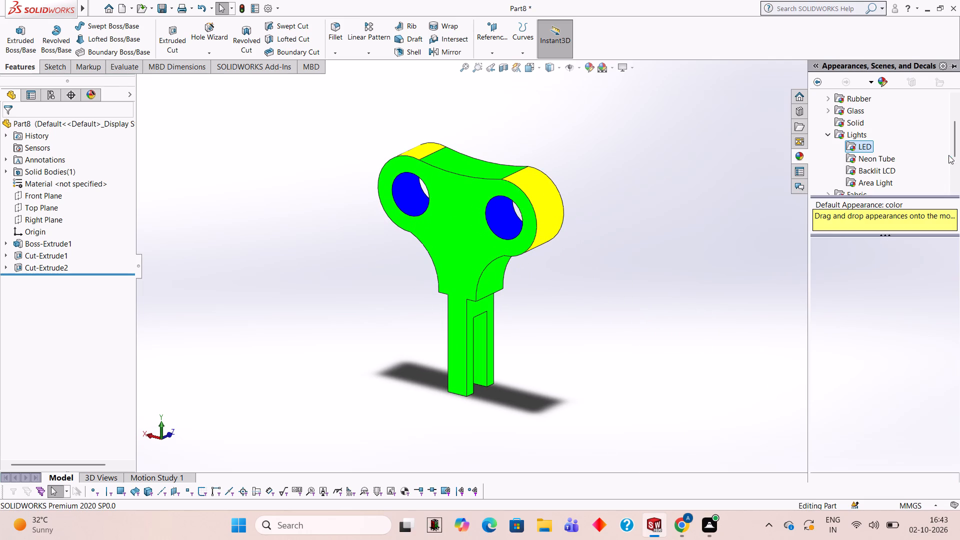
scroll(874, 358, "down", 3)
scroll(868, 360, "up", 4)
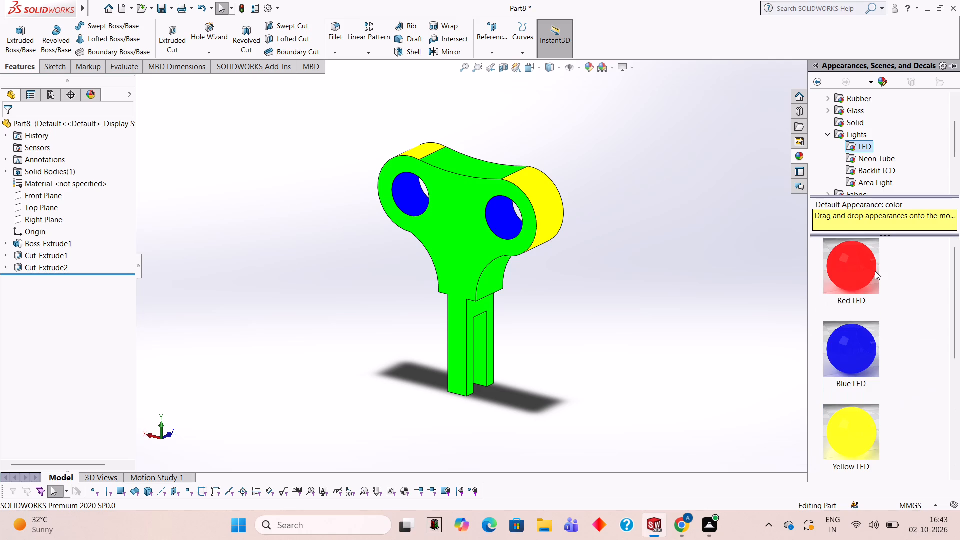
left_click_drag(869, 270, 473, 358)
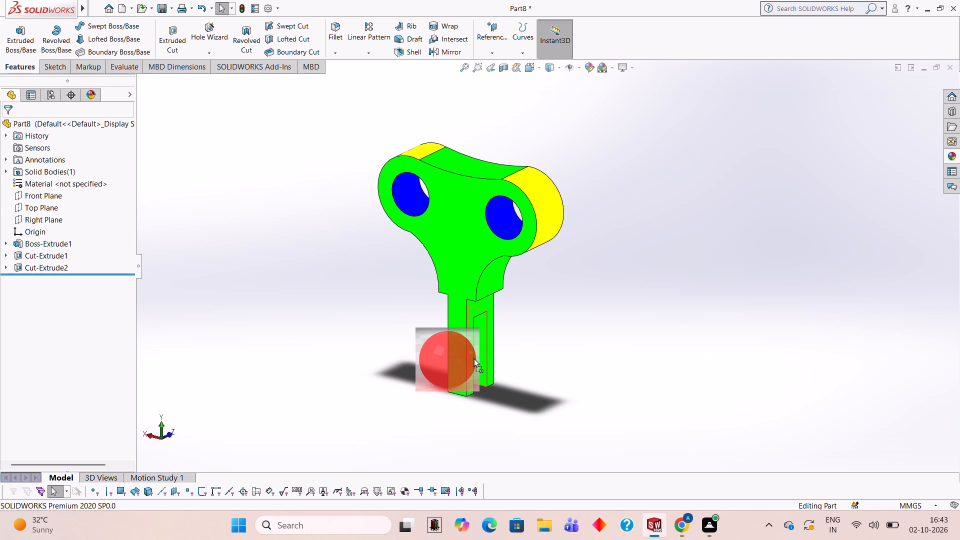
left_click_drag(473, 358, 461, 353)
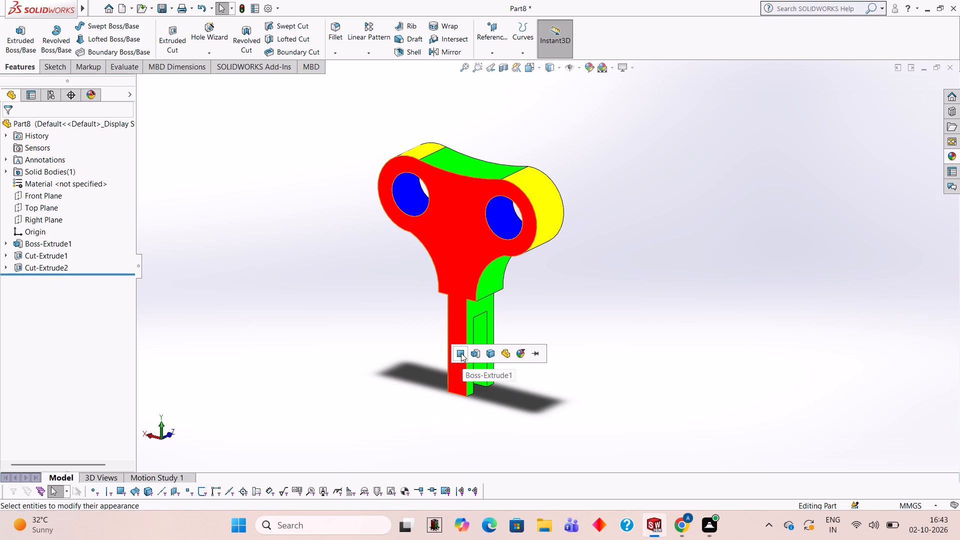
left_click(461, 353)
middle_click_drag(664, 220, 509, 169)
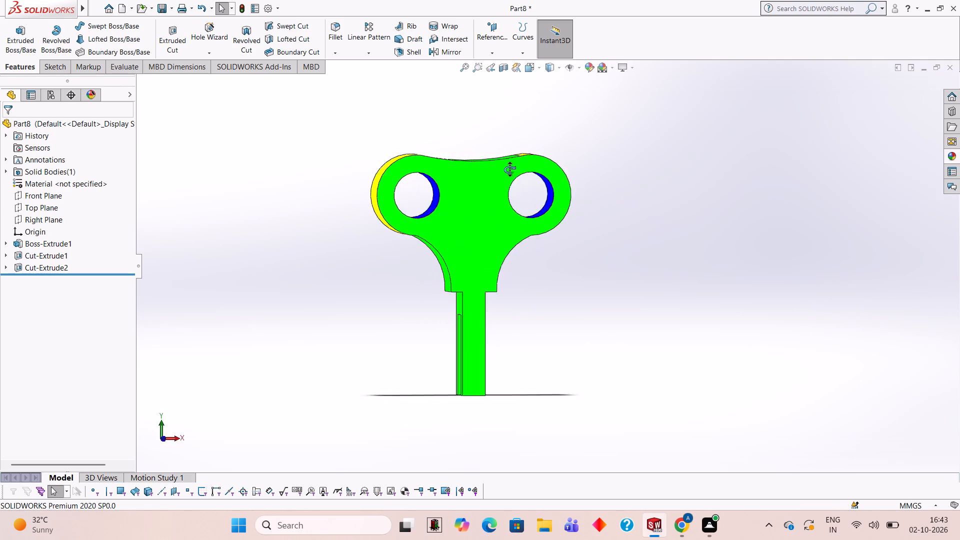
middle_click_drag(509, 169, 456, 201)
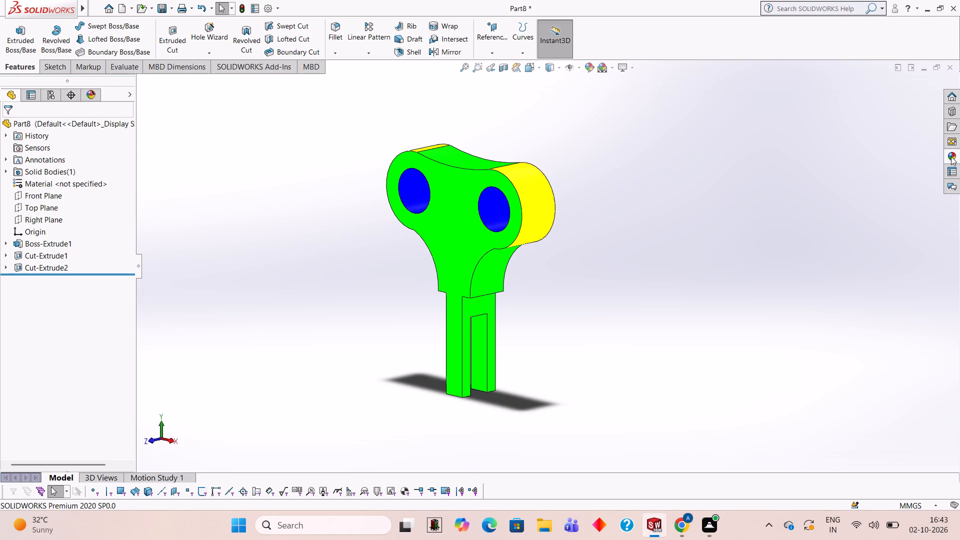
left_click(951, 156)
left_click_drag(856, 272, 464, 227)
left_click(464, 227)
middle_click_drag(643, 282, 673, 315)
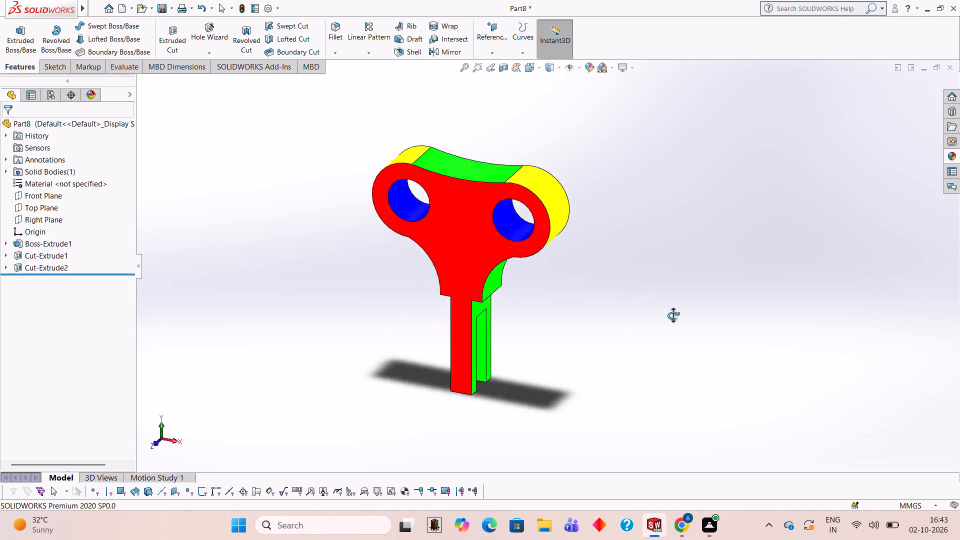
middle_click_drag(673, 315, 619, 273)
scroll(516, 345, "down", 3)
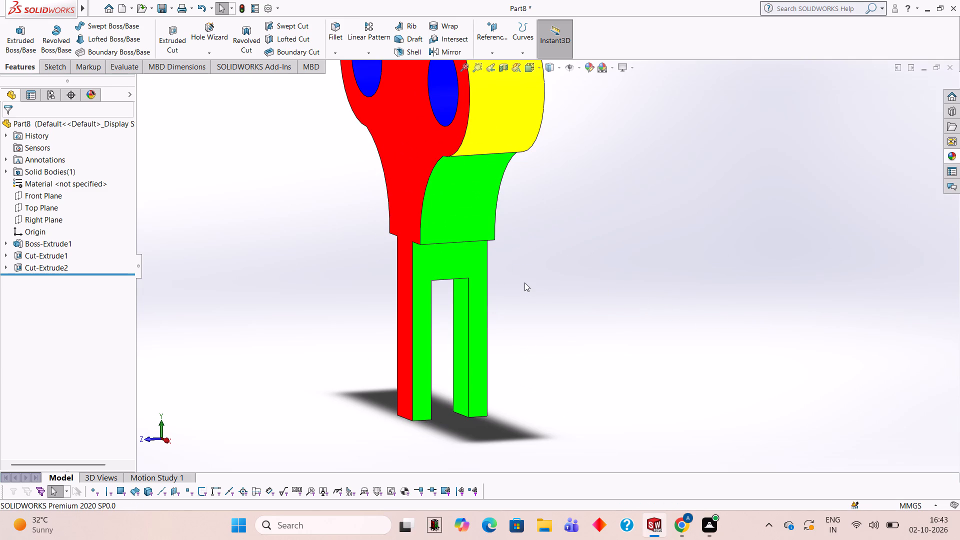
Apply the Blue LED appearance to the stem's two slotted side faces, on opposite sides of the part.
left_click(948, 153)
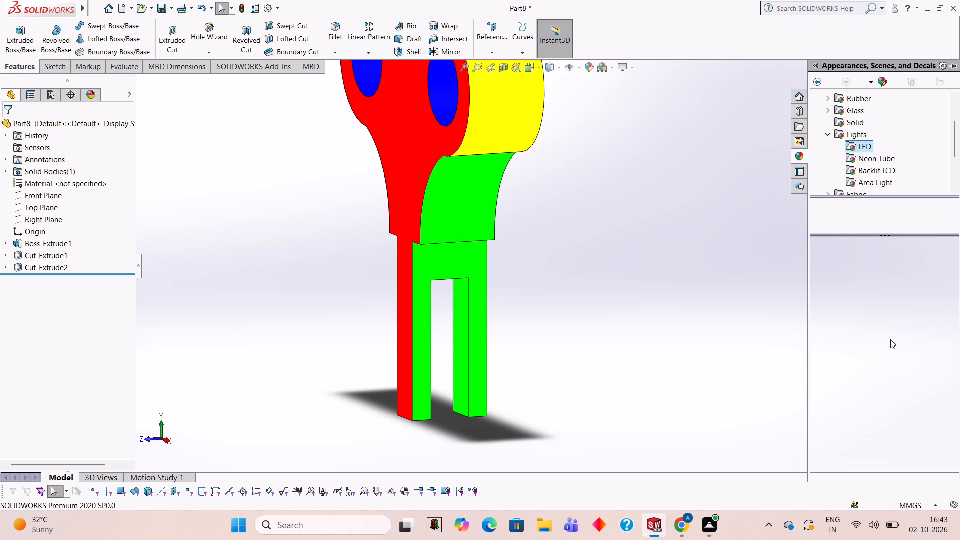
scroll(867, 381, "down", 3)
scroll(860, 323, "up", 2)
left_click_drag(845, 345, 536, 334)
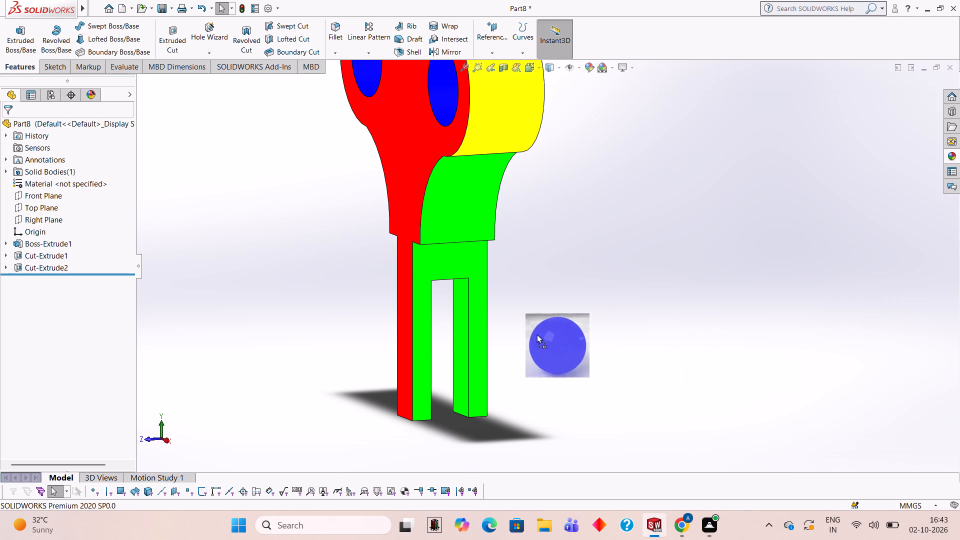
left_click_drag(536, 334, 446, 265)
left_click(446, 265)
middle_click_drag(562, 292, 783, 312)
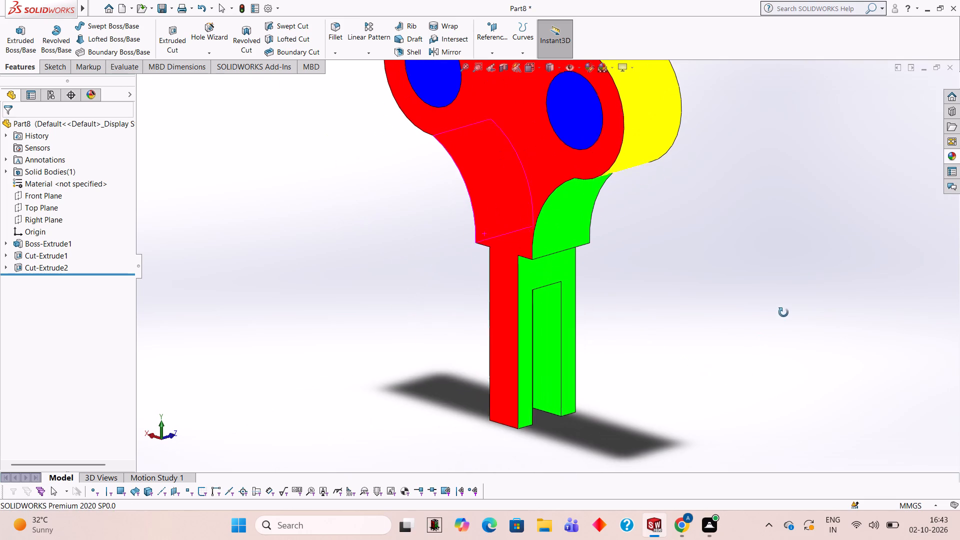
middle_click_drag(783, 312, 782, 311)
left_click(953, 156)
left_click_drag(852, 328, 544, 258)
left_click(544, 258)
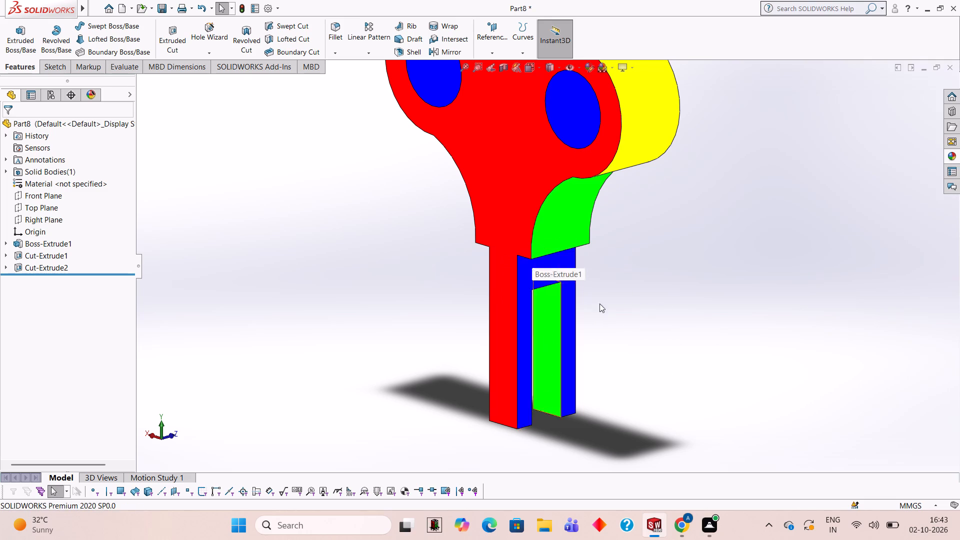
Examine the coloured part from several angles to check its face appearances.
scroll(652, 310, "up", 3)
middle_click_drag(652, 310, 687, 332)
middle_click_drag(639, 296, 610, 279)
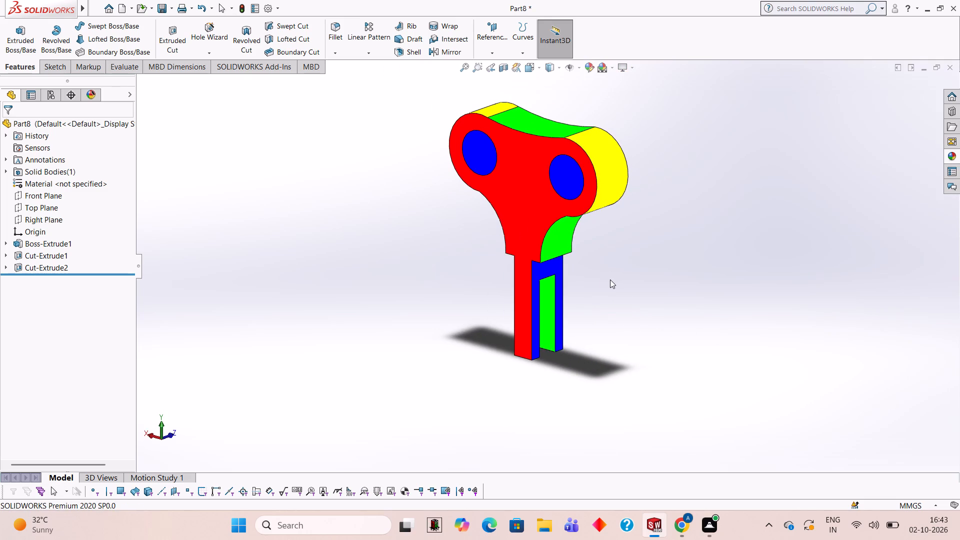
scroll(602, 285, "up", 1)
middle_click_drag(602, 285, 591, 279)
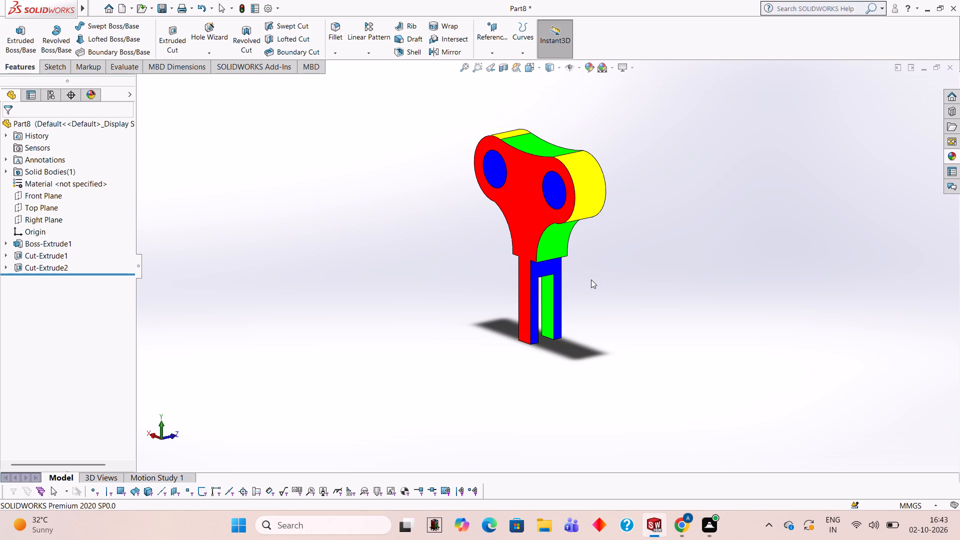
scroll(591, 279, "up", 1)
middle_click_drag(591, 279, 599, 283)
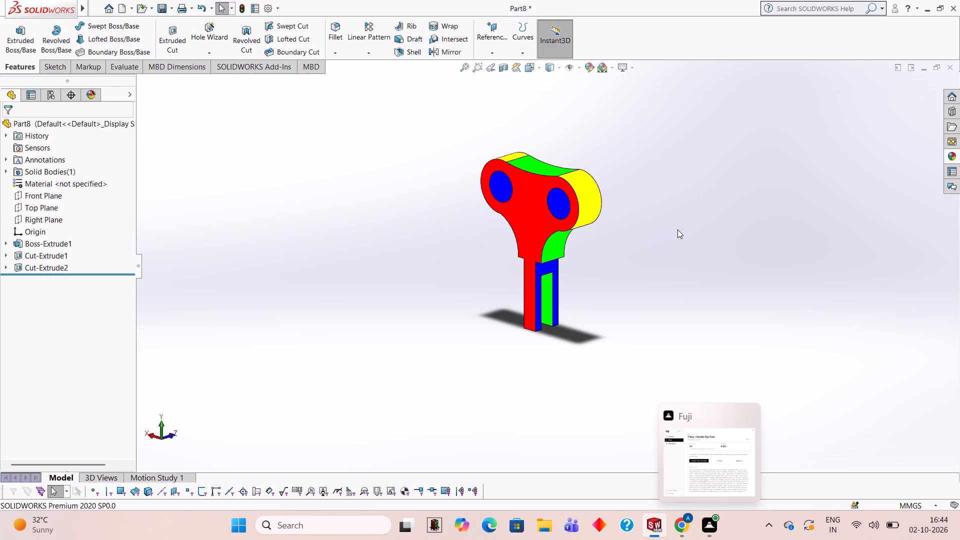
scroll(657, 332, "up", 1)
scroll(652, 331, "down", 1)
middle_click_drag(623, 329, 642, 255)
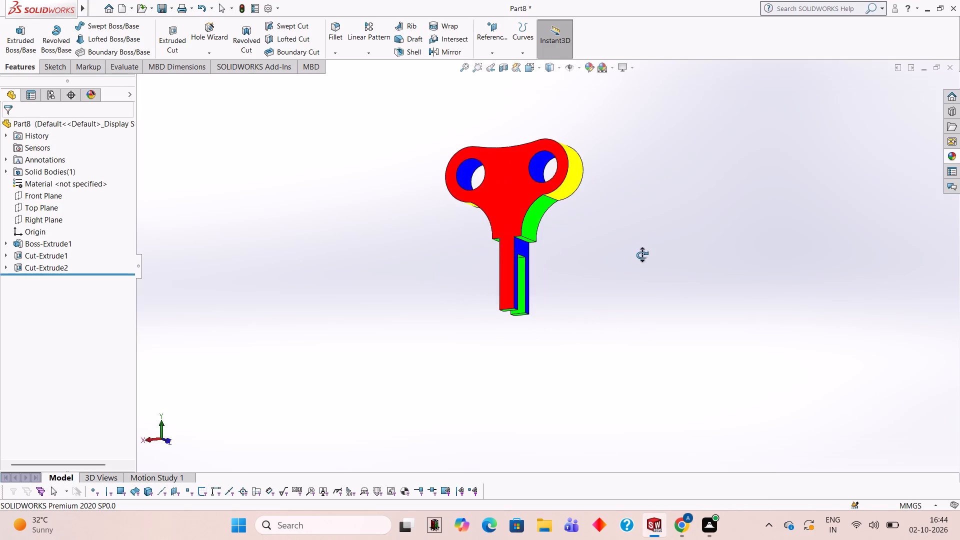
middle_click_drag(642, 255, 626, 289)
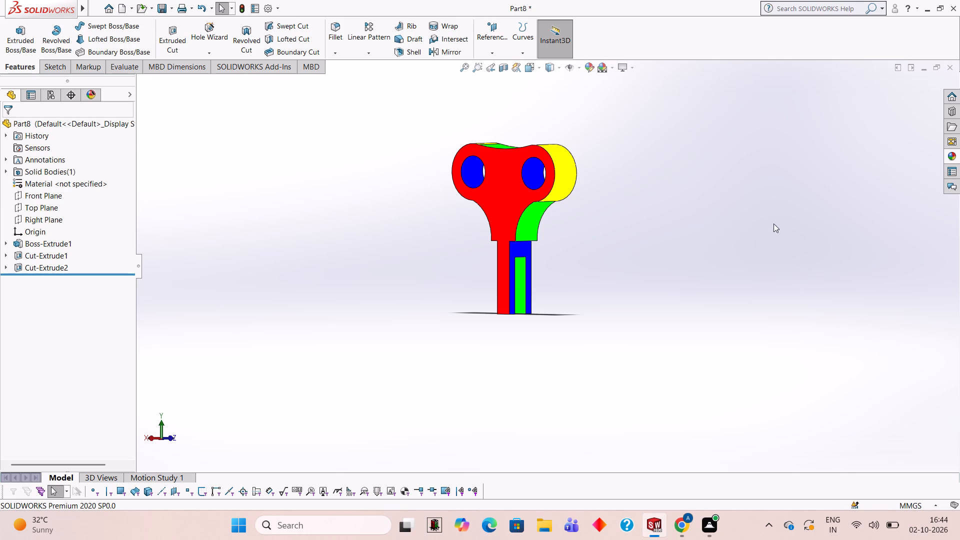
middle_click_drag(753, 219, 747, 283)
middle_click_drag(636, 184, 606, 209)
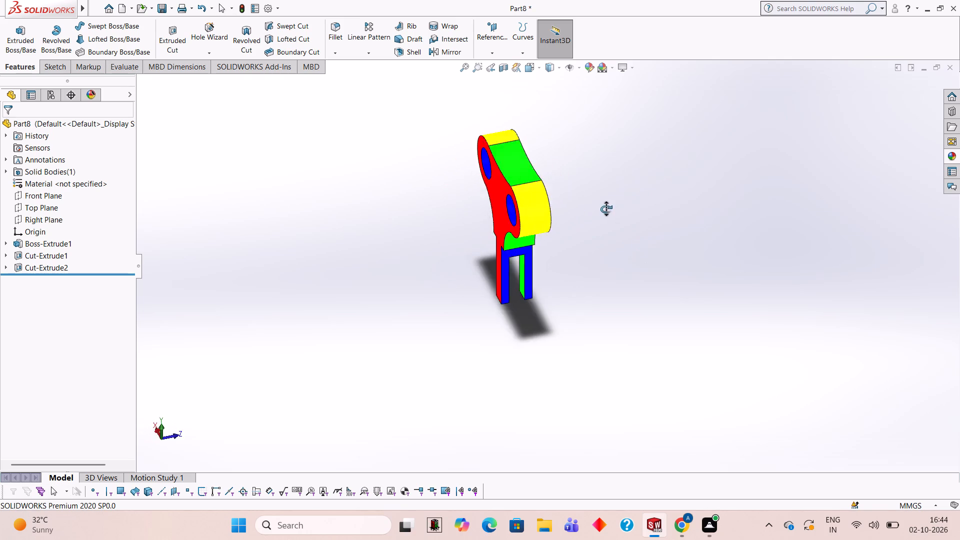
middle_click_drag(606, 209, 628, 172)
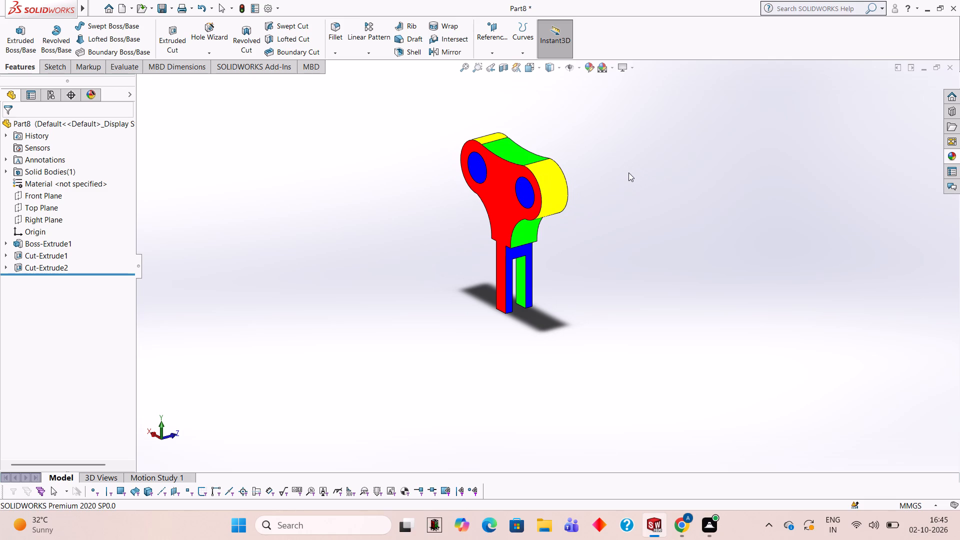
middle_click_drag(660, 239, 762, 289)
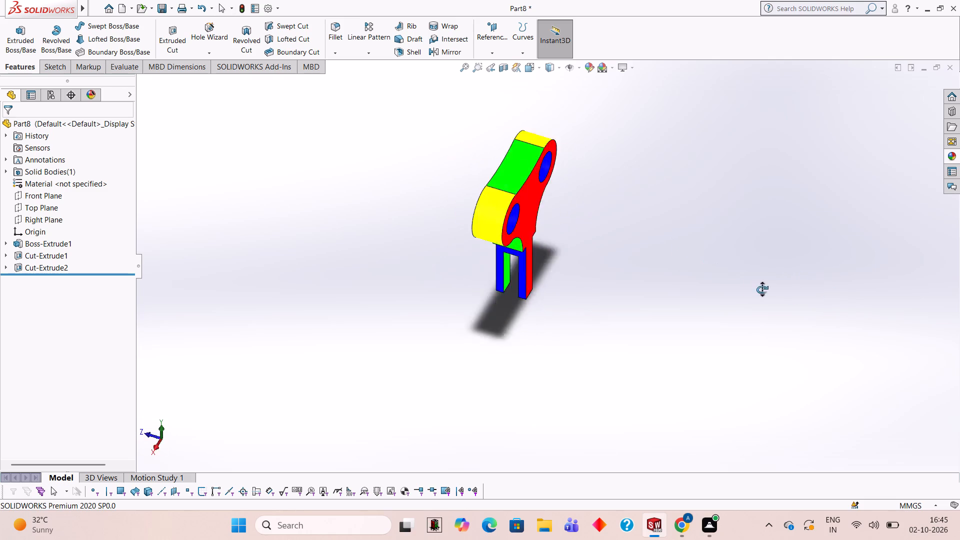
middle_click_drag(762, 289, 653, 241)
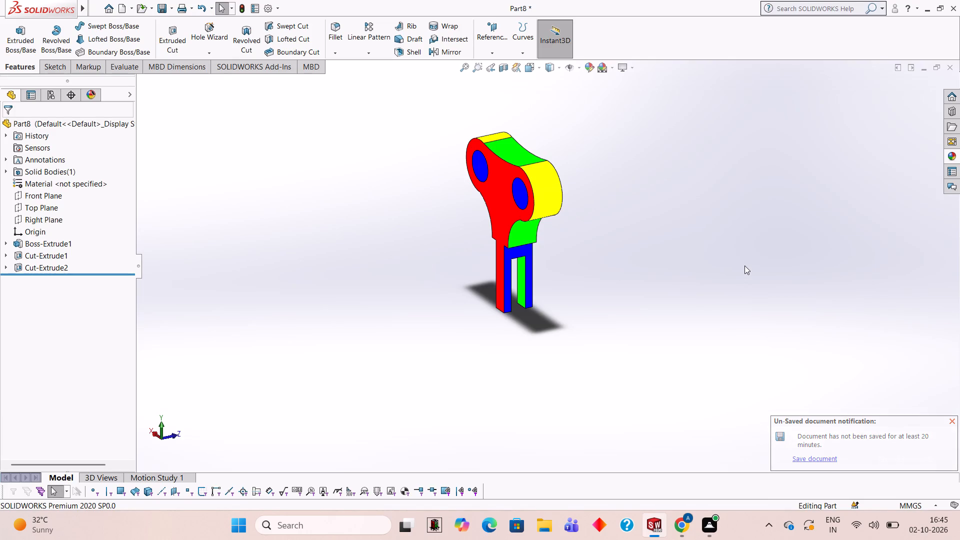
middle_click_drag(660, 256, 665, 258)
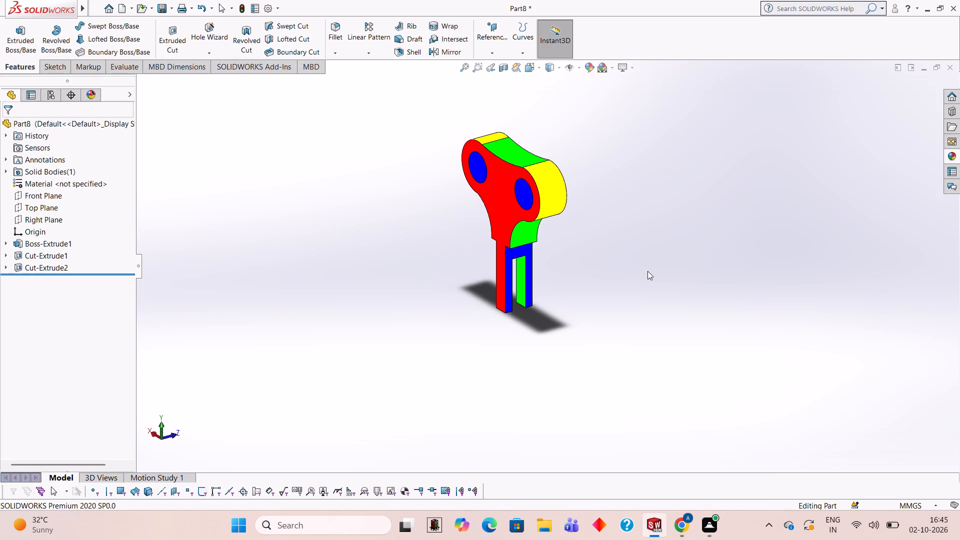
Save the part in the Documents folder as a SOLIDWORKS Part named T KEY.
key("ctrl+s")
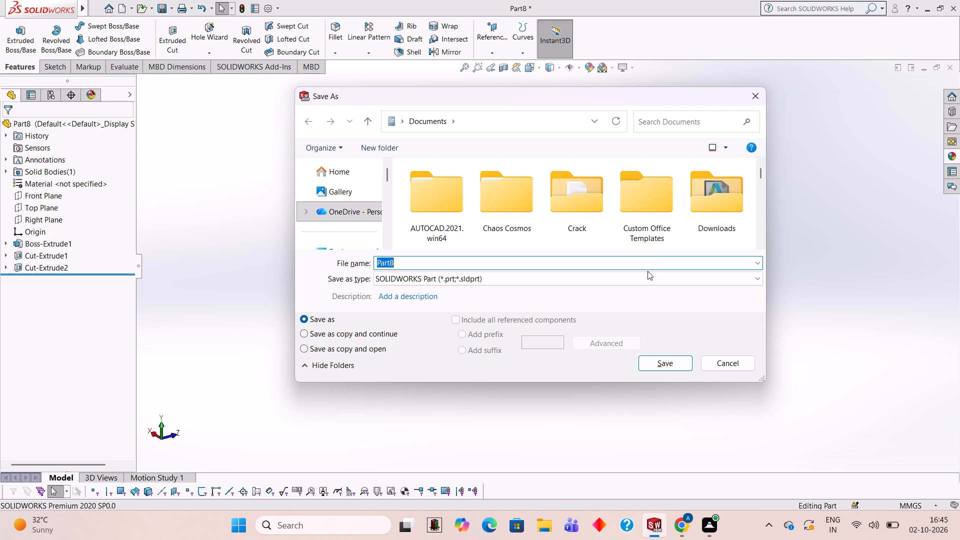
key("t")
key("BackSpace")
type("T KEY")
key("space")
left_click(671, 364)
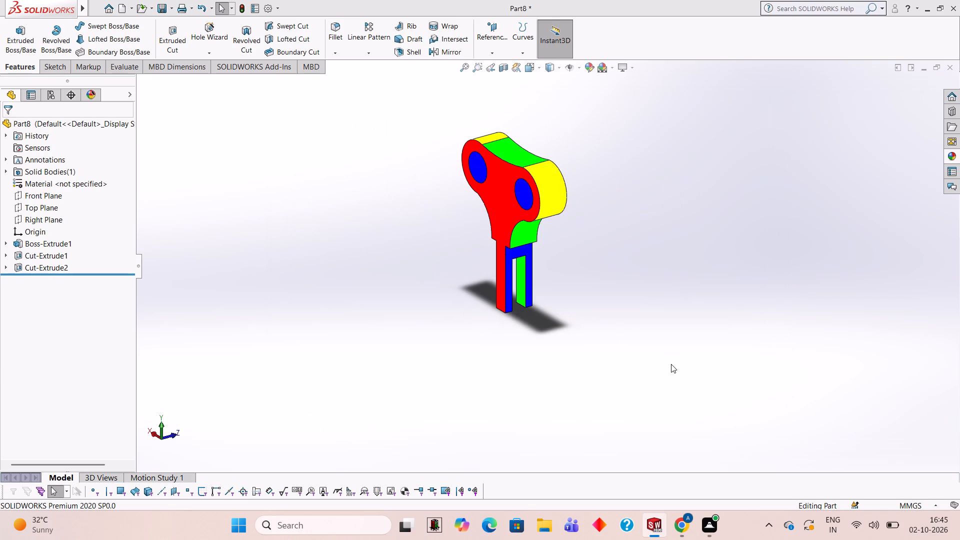
Save the T KEY model in Adobe Portable Document Format (*.pdf) in the Documents folder.
left_click(170, 12)
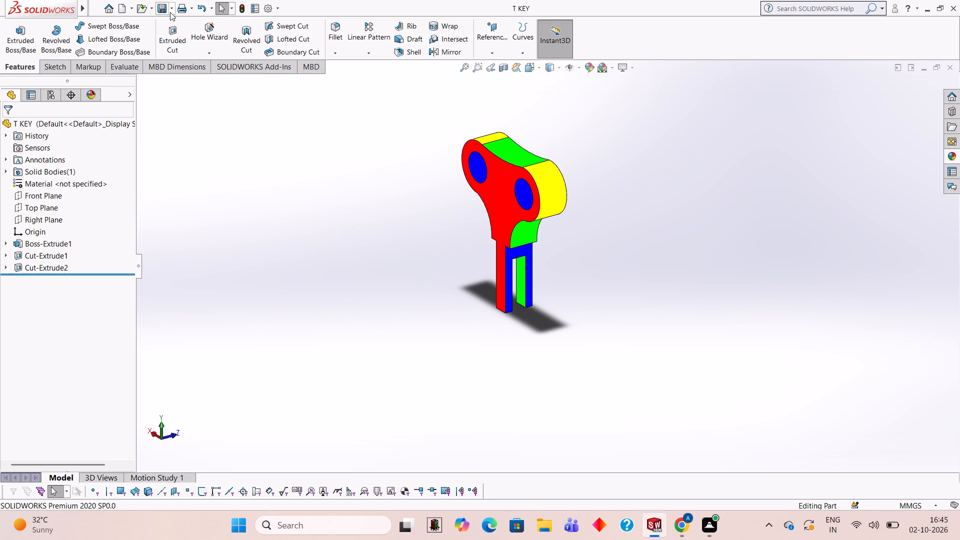
left_click(187, 37)
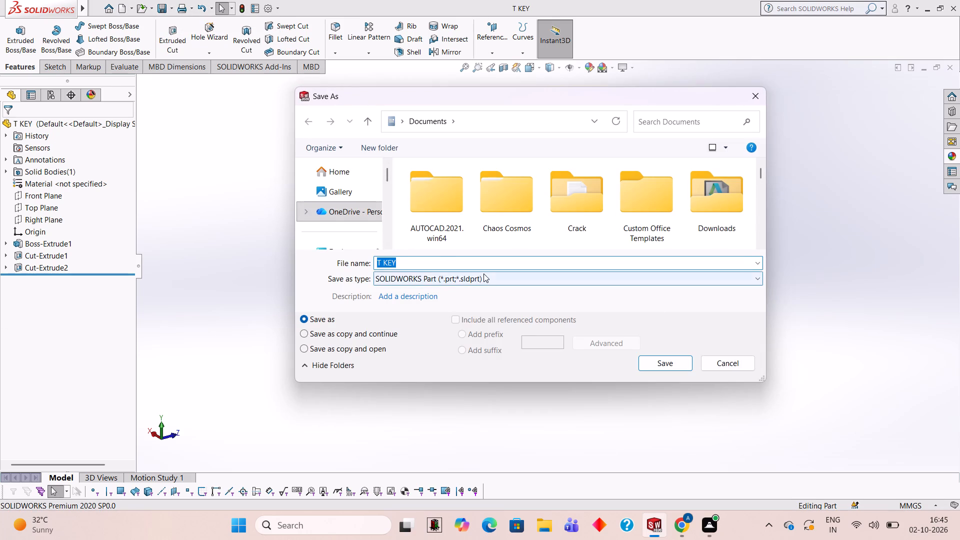
left_click(483, 273)
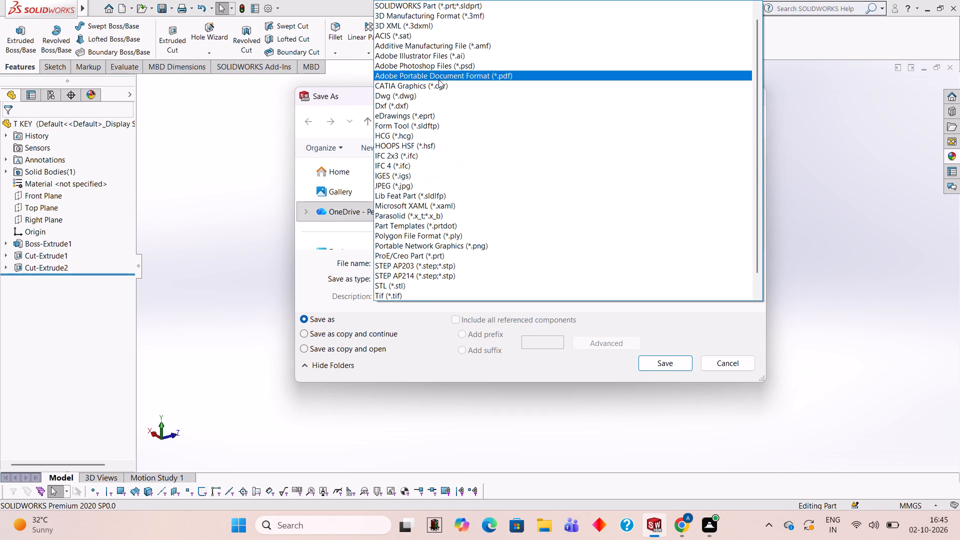
left_click(438, 79)
left_click(666, 386)
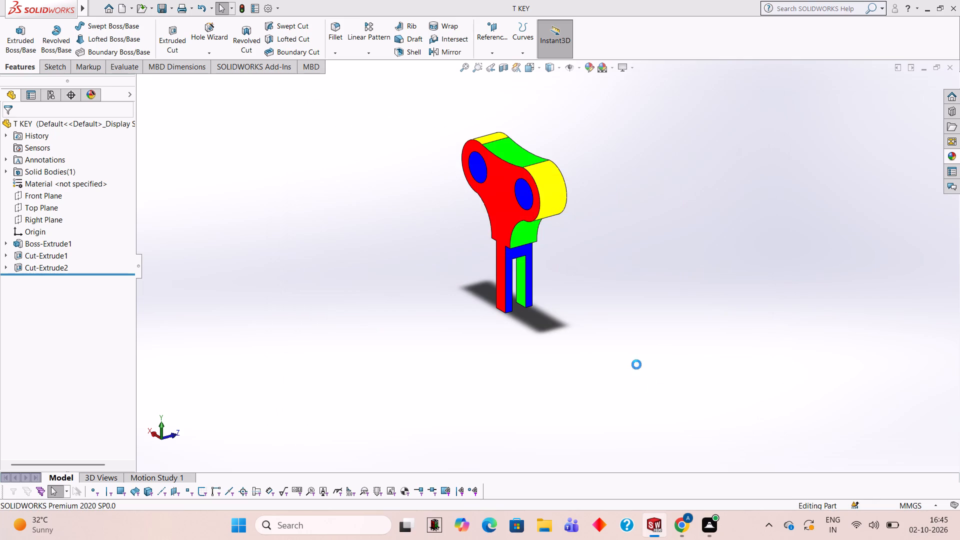